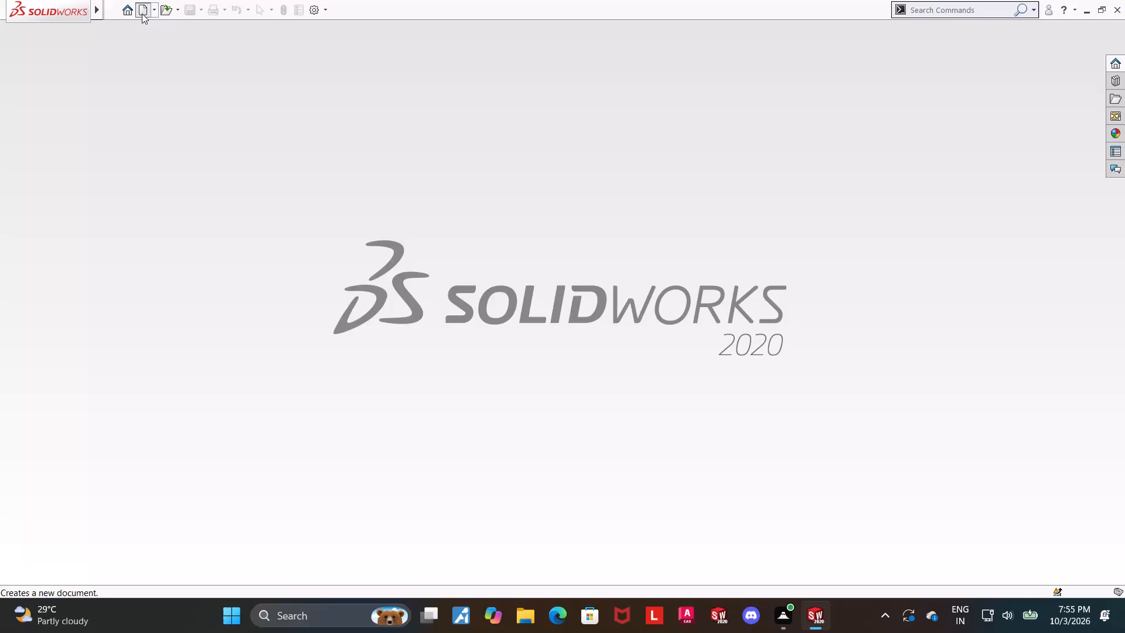
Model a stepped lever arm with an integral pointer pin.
Create a new part document.
double_click(282, 281)
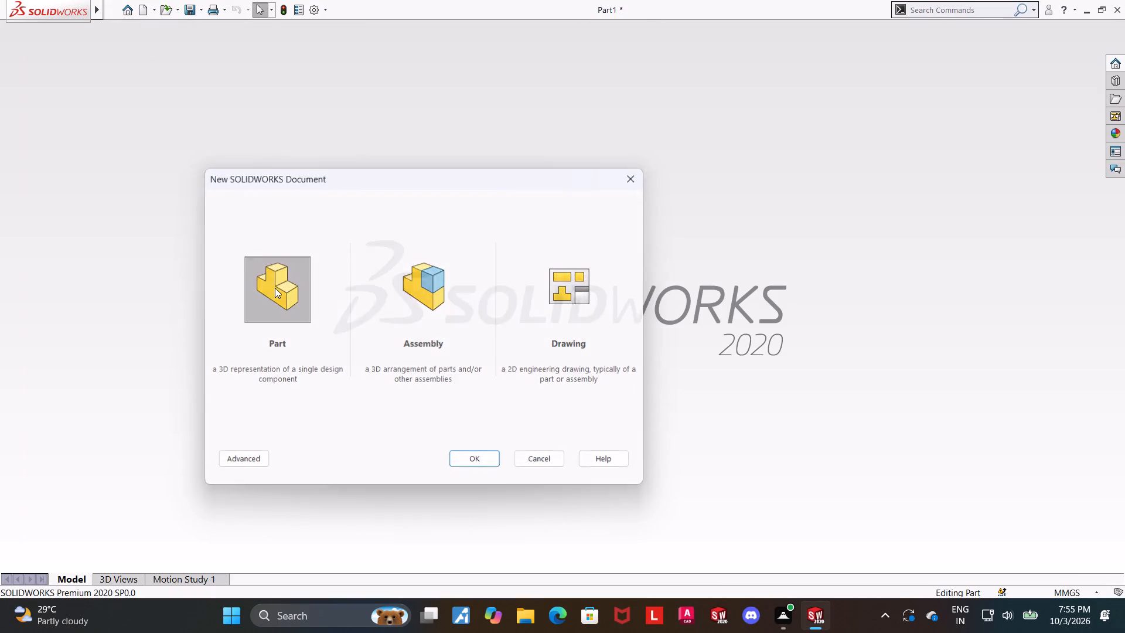
Start a sketch on the Front Plane and draw a circle centred on the origin.
click(91, 219)
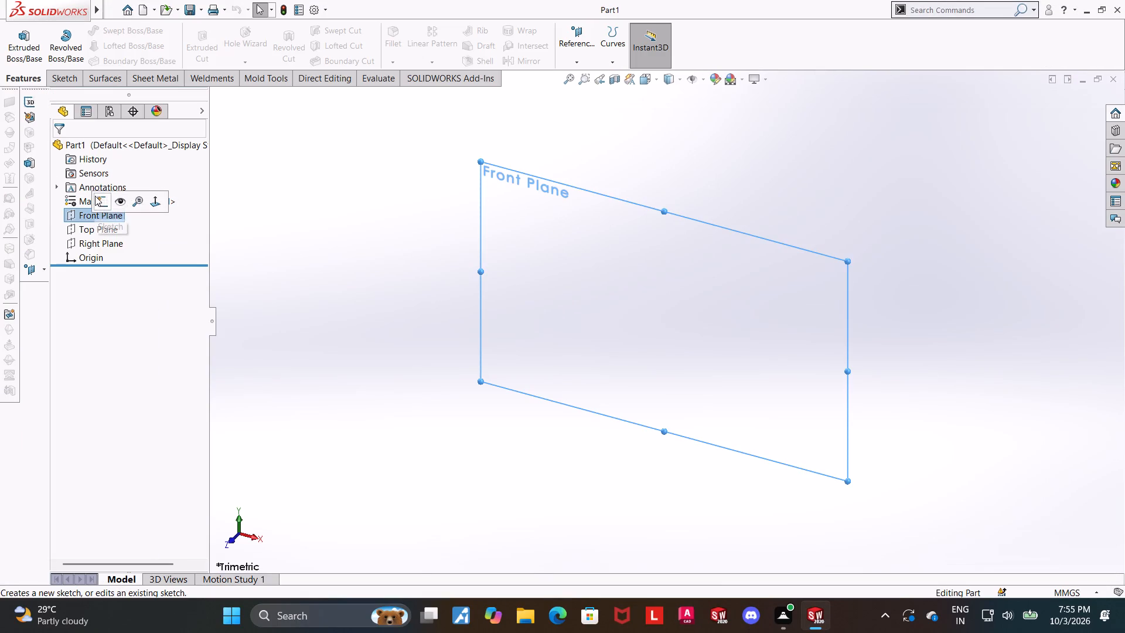
click(98, 206)
click(134, 30)
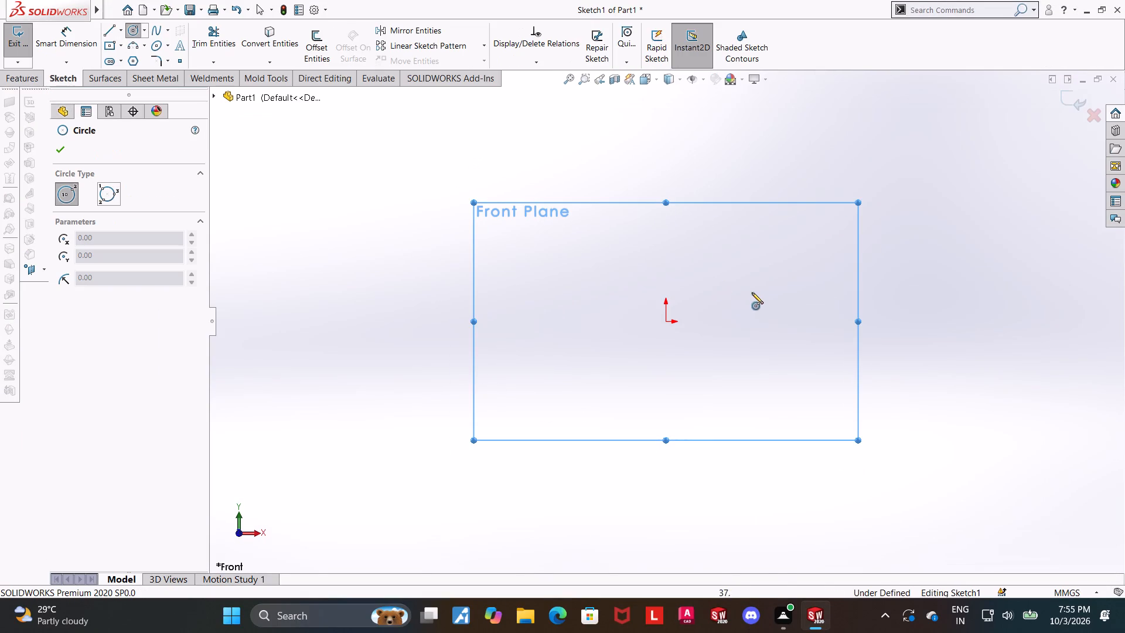
click(664, 322)
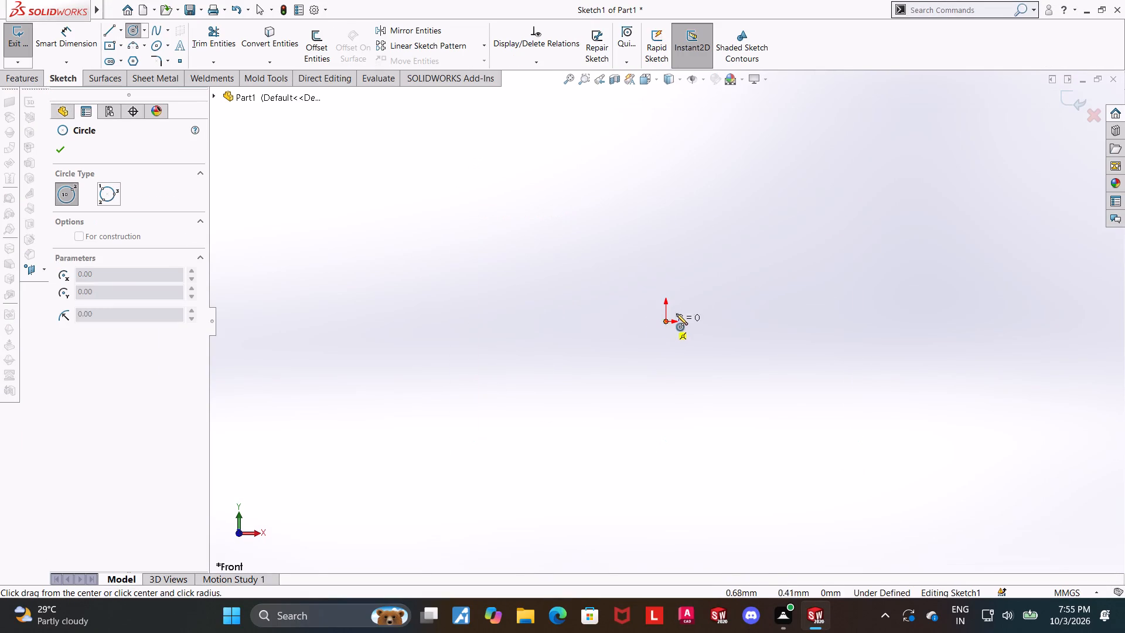
click(683, 310)
key(Escape)
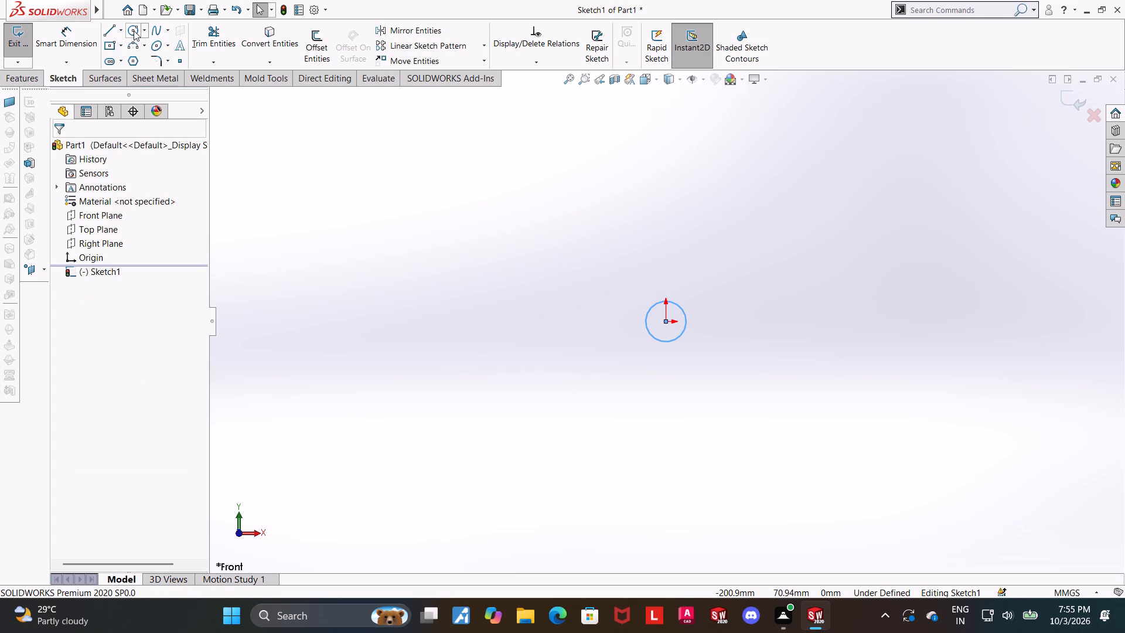
Sketch a second, smaller circle about 65 mm to the left of the origin and level with it.
click(134, 30)
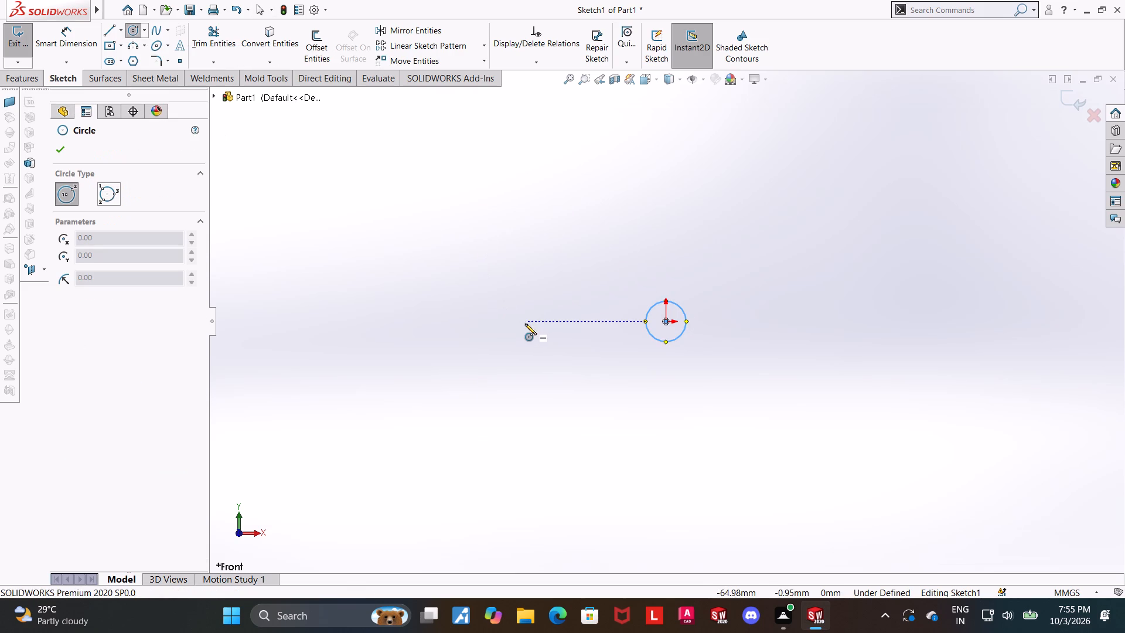
click(525, 324)
click(533, 309)
key(Escape)
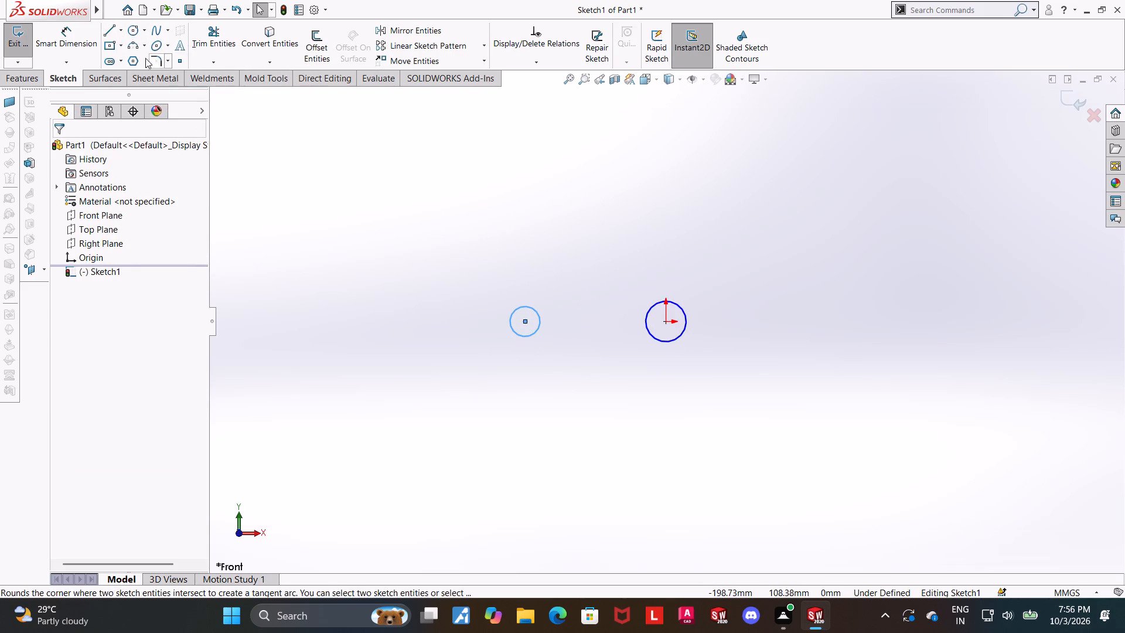
Sketch a centerpoint arc of about 19 mm radius around the smaller circle, forming a semicircle on the side away from the origin.
click(135, 46)
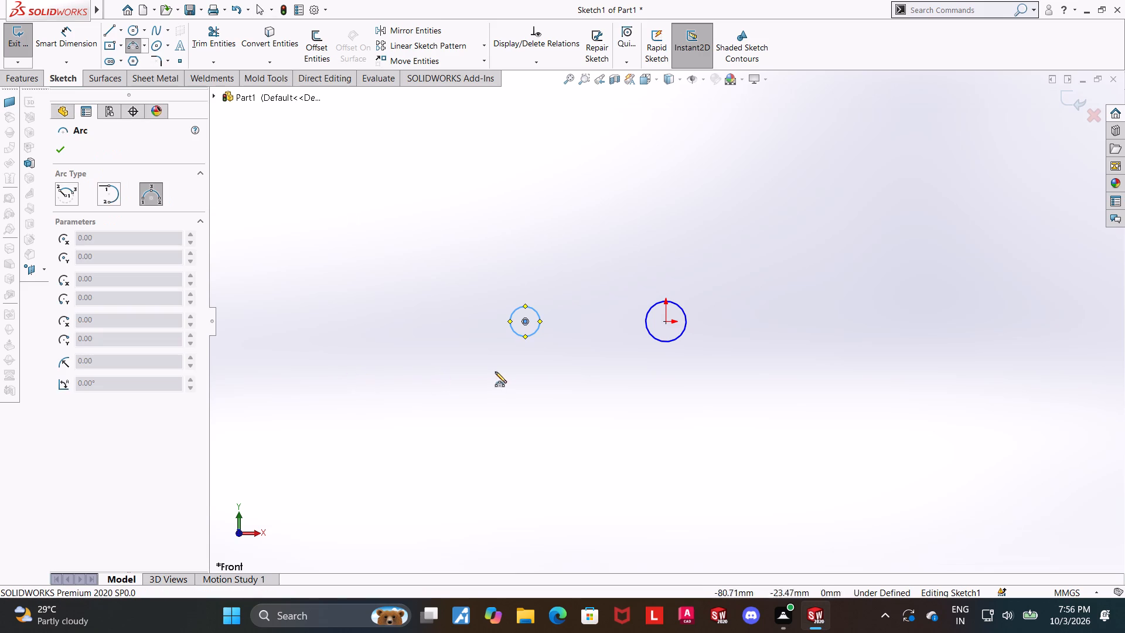
key(Escape)
click(142, 47)
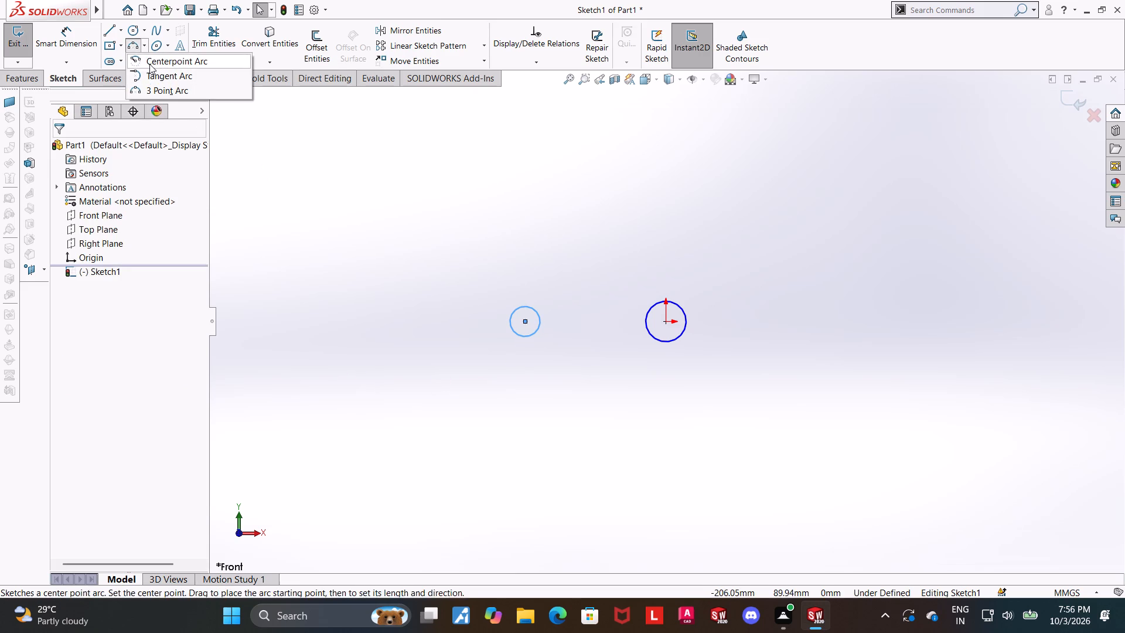
click(149, 64)
click(527, 322)
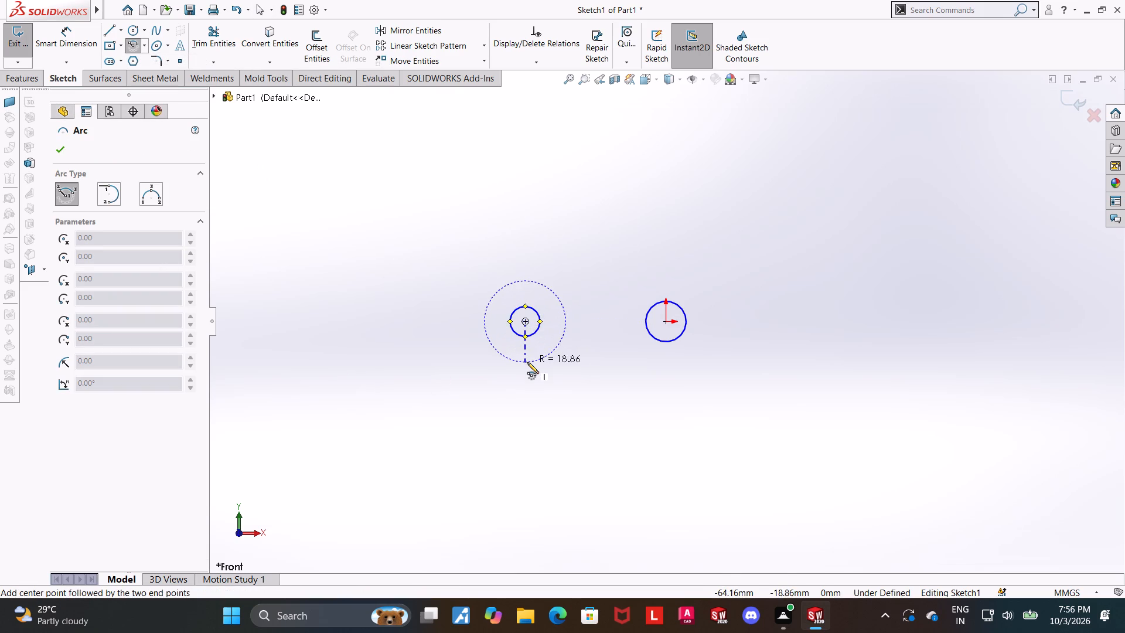
click(527, 363)
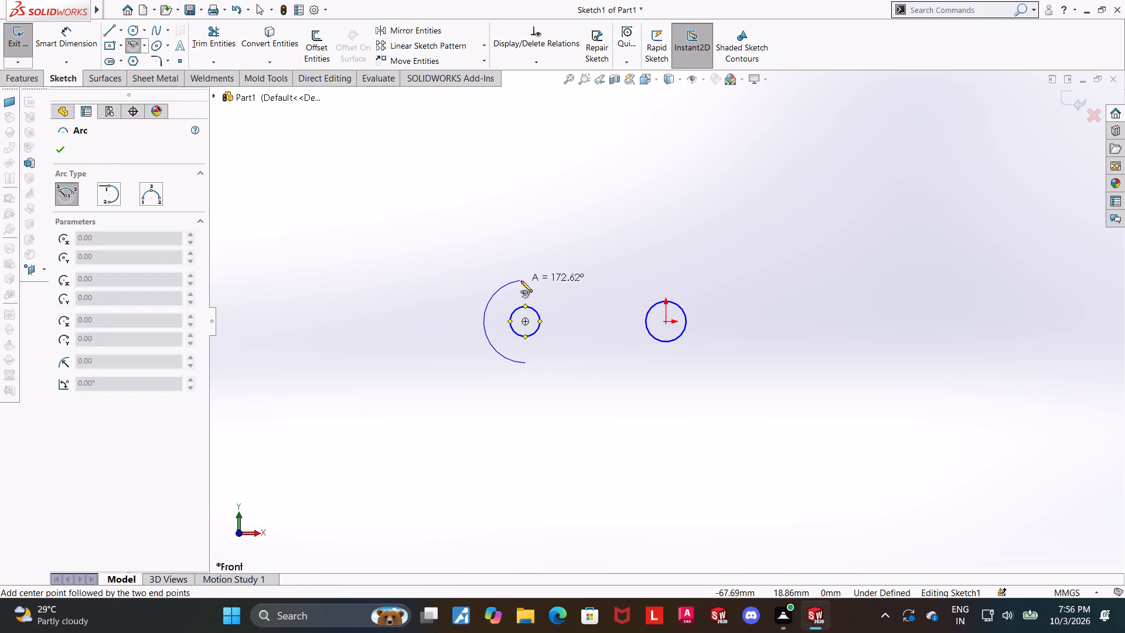
click(527, 281)
key(Escape)
Sketch a horizontal line about 28 mm long from the semicircle's lower end toward the origin side.
click(108, 28)
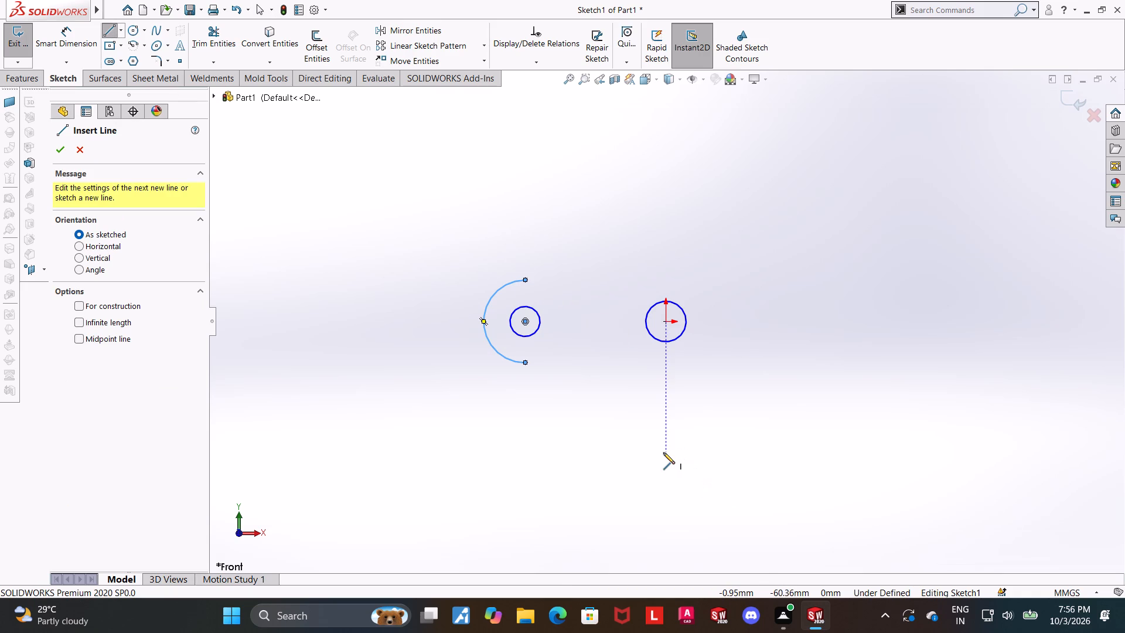
click(525, 365)
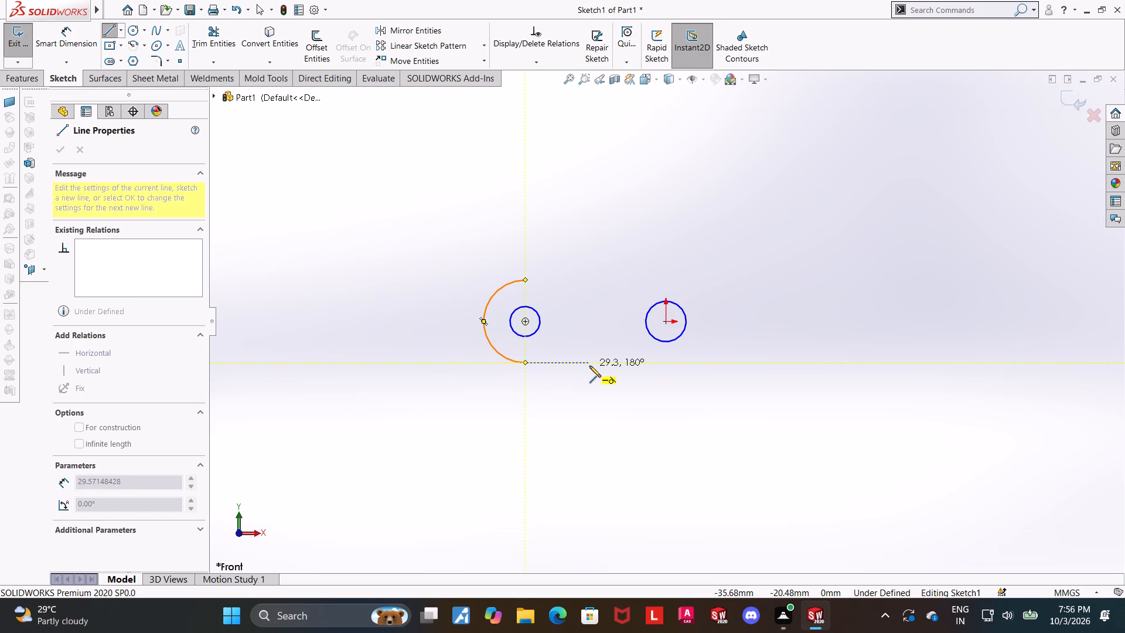
click(585, 366)
key(Escape)
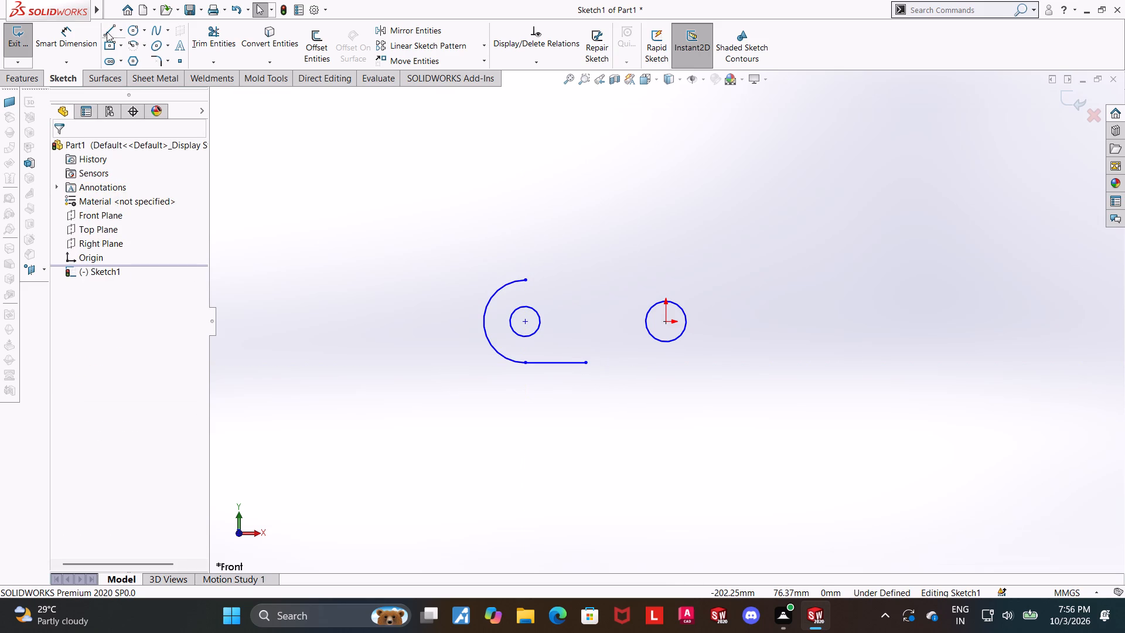
From the semicircle's upper end, sketch connected lines: about 77 mm rising, 166 mm sloping down, 41 mm vertically down, and 140 mm horizontally back.
click(107, 32)
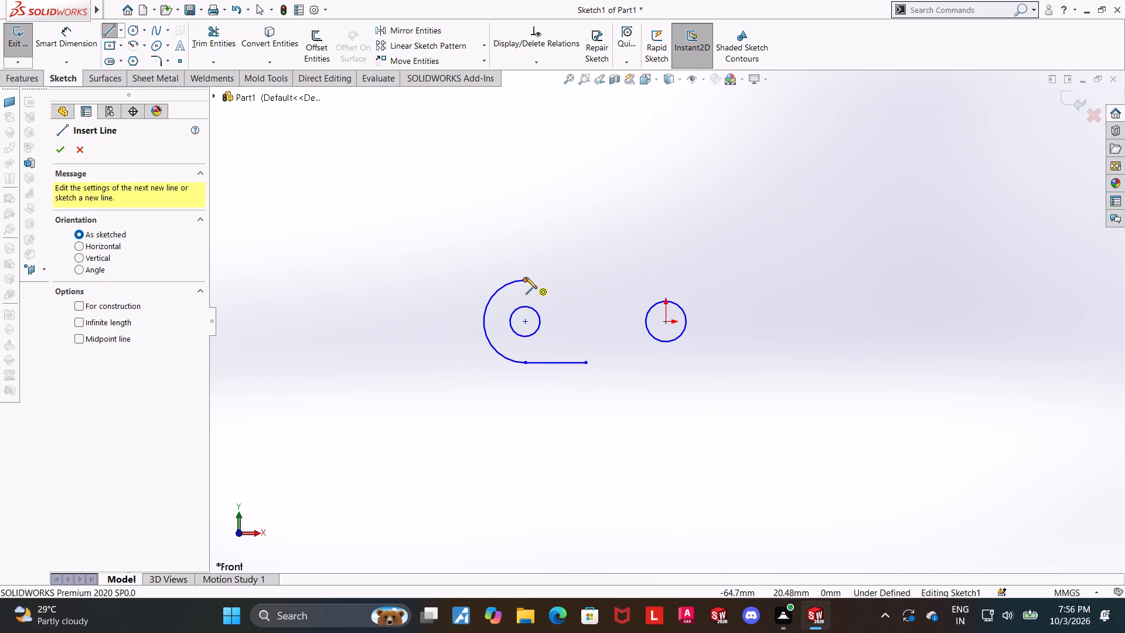
click(526, 277)
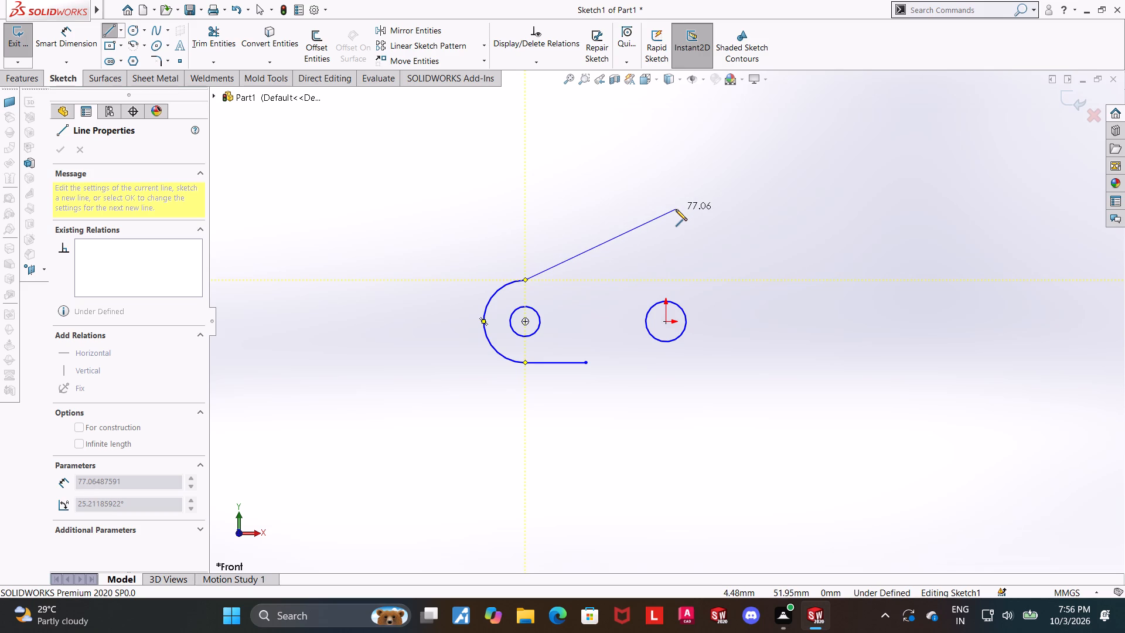
click(676, 209)
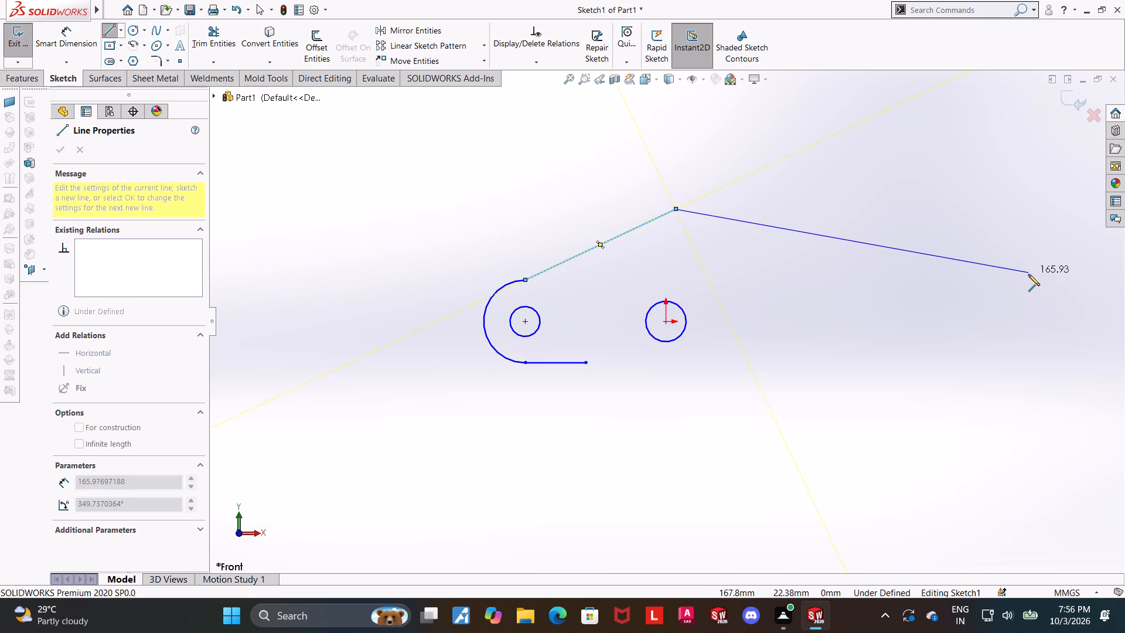
click(1028, 274)
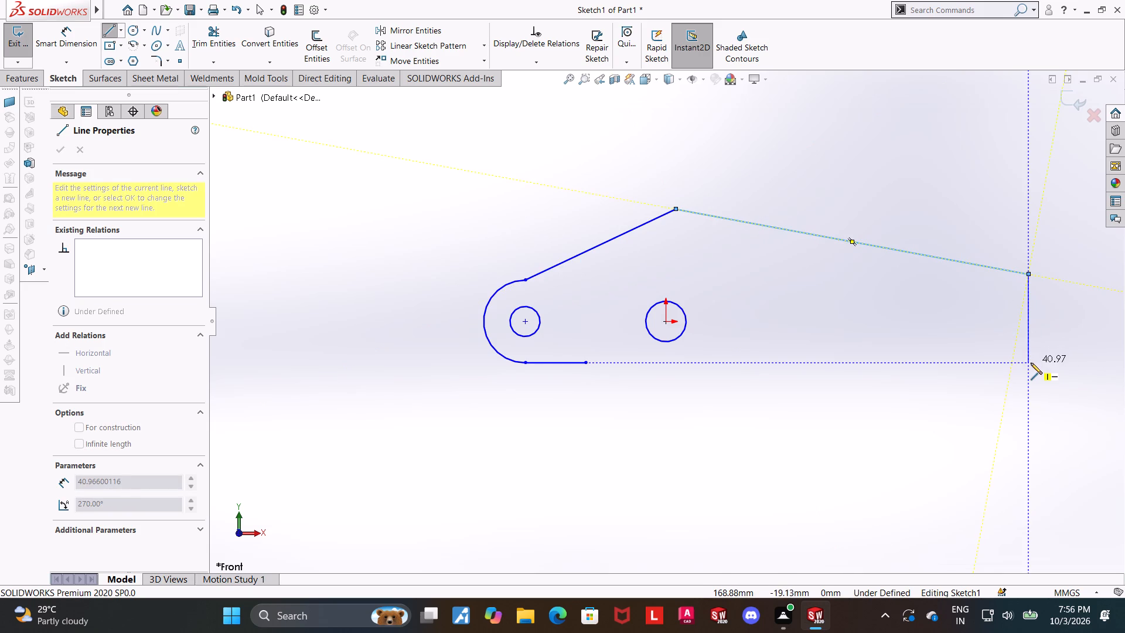
click(1031, 363)
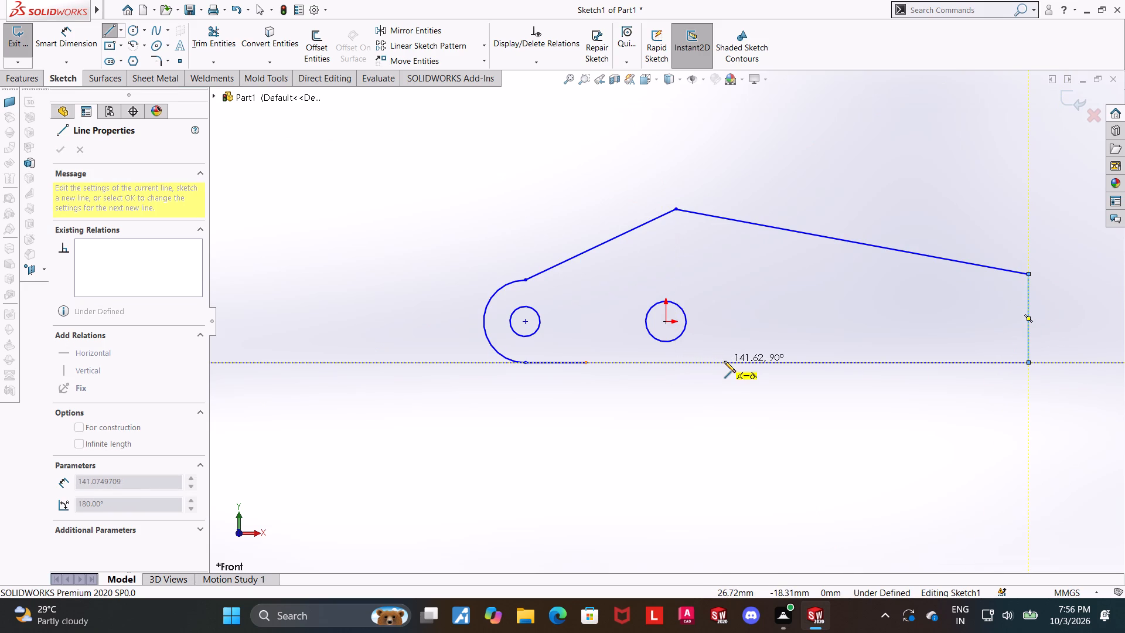
click(726, 361)
key(Escape)
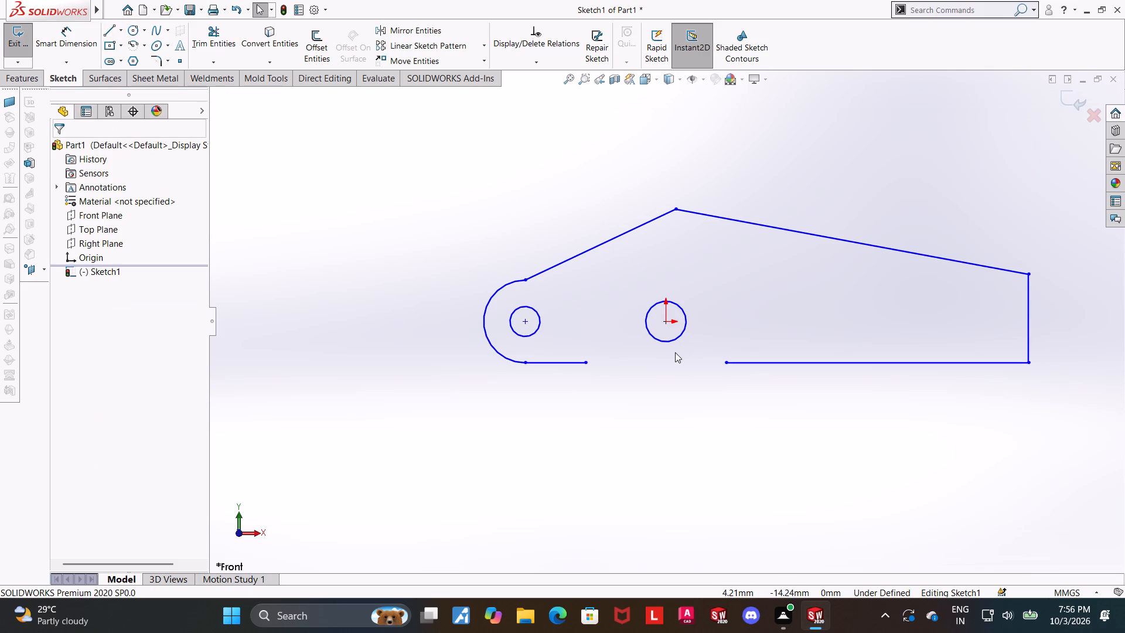
Close the gap in the bottom edge with a downward leg of two slanted lines joined by an end arc of about 22 mm radius.
click(103, 41)
key(Escape)
click(104, 34)
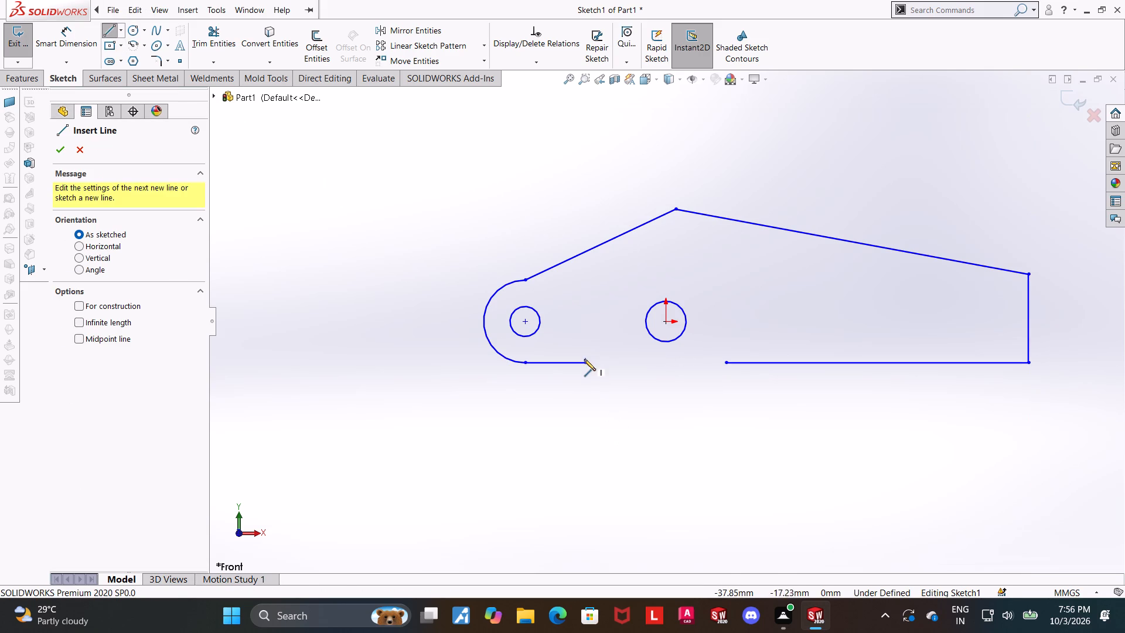
click(585, 362)
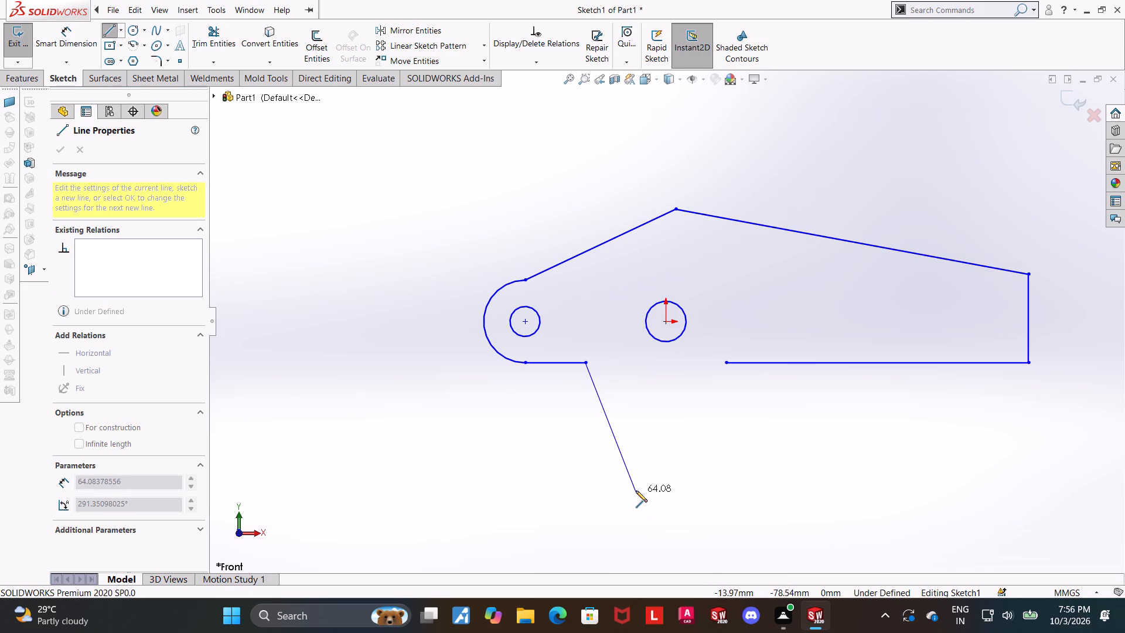
click(628, 475)
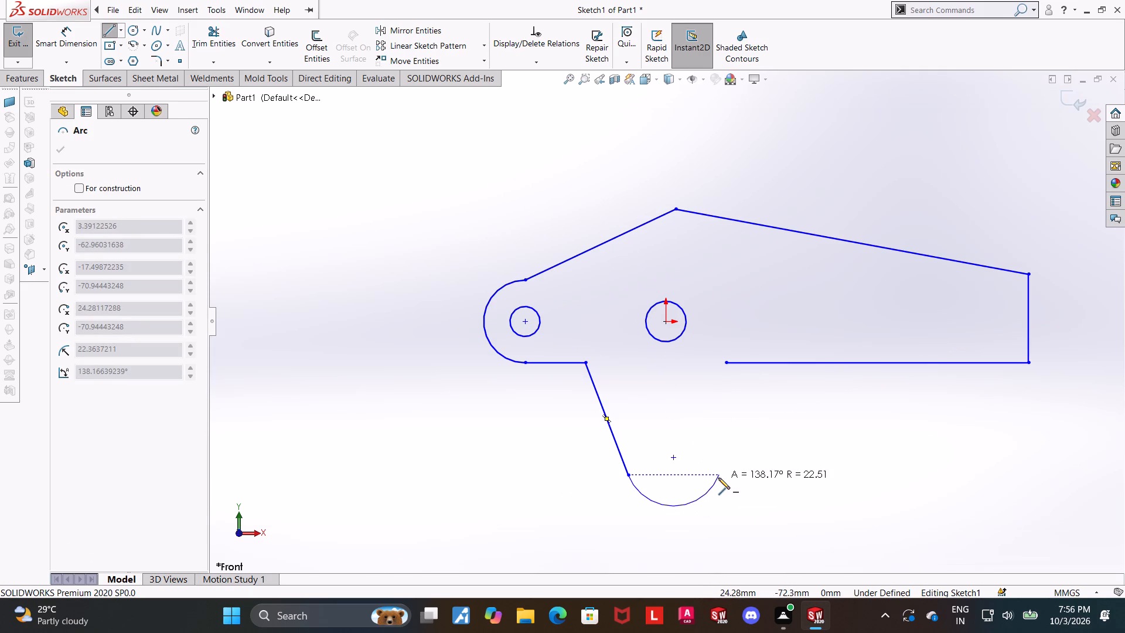
click(718, 475)
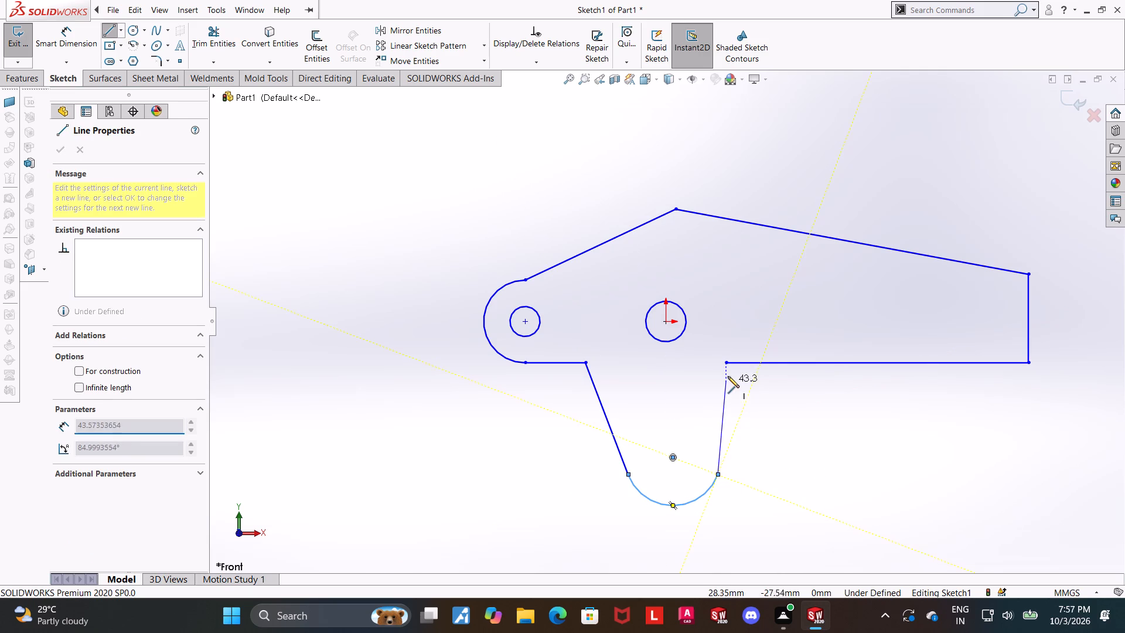
click(728, 365)
key(Escape)
key(Escape)
key(Escape)
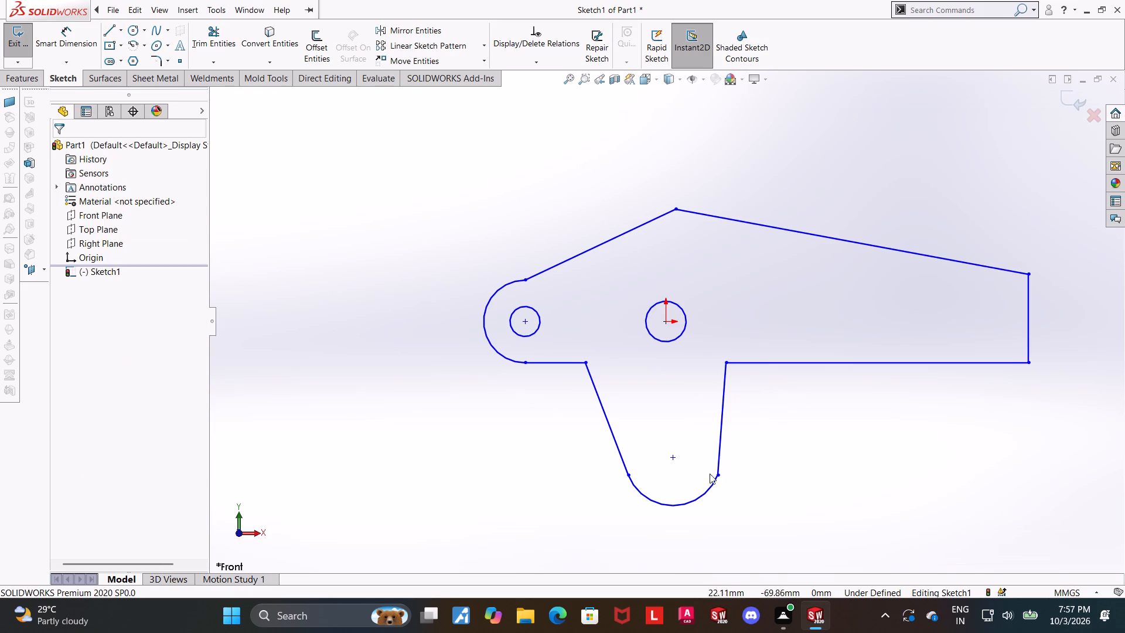
Add a Horizontal relation between the two endpoints of the leg's end arc.
ctrl+click(631, 476)
ctrl+click(720, 477)
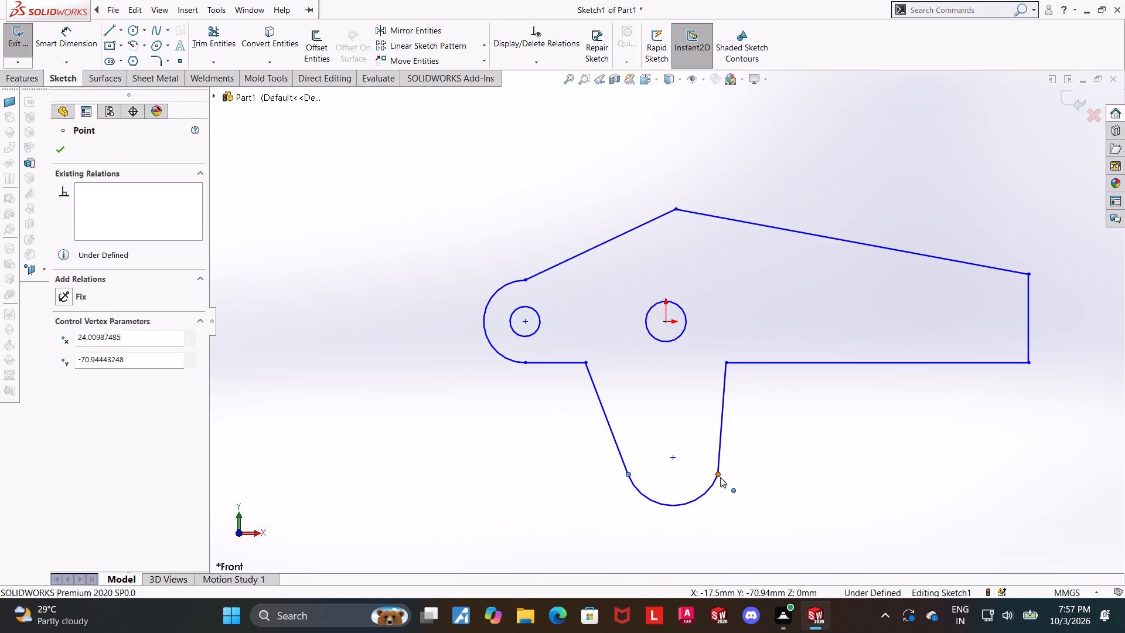
click(59, 358)
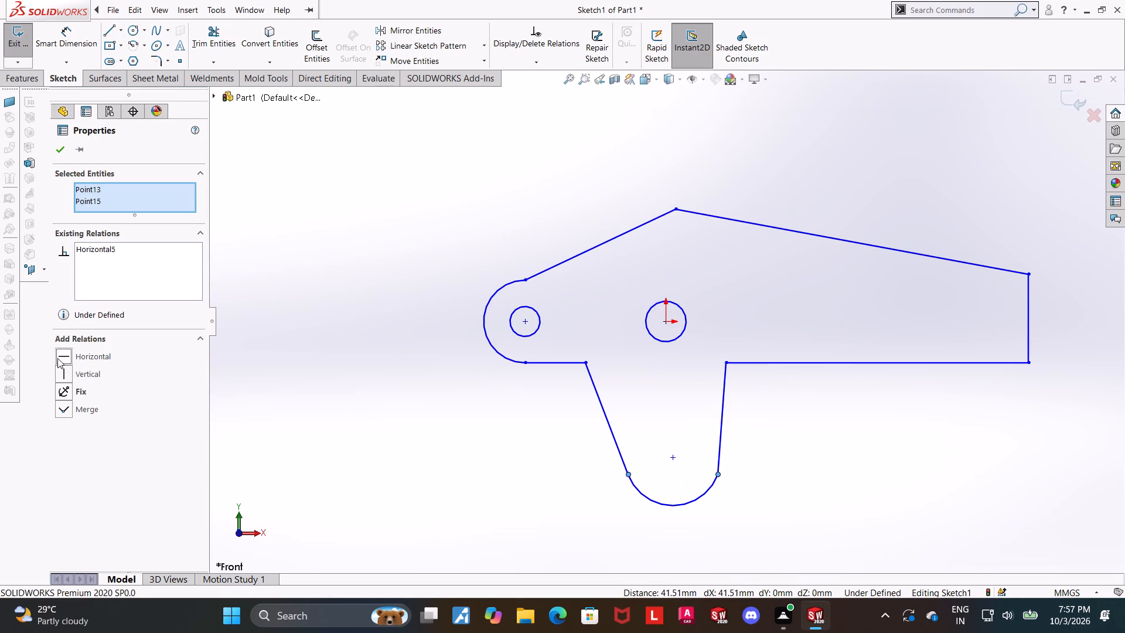
click(65, 353)
key(Escape)
key(Escape)
click(820, 430)
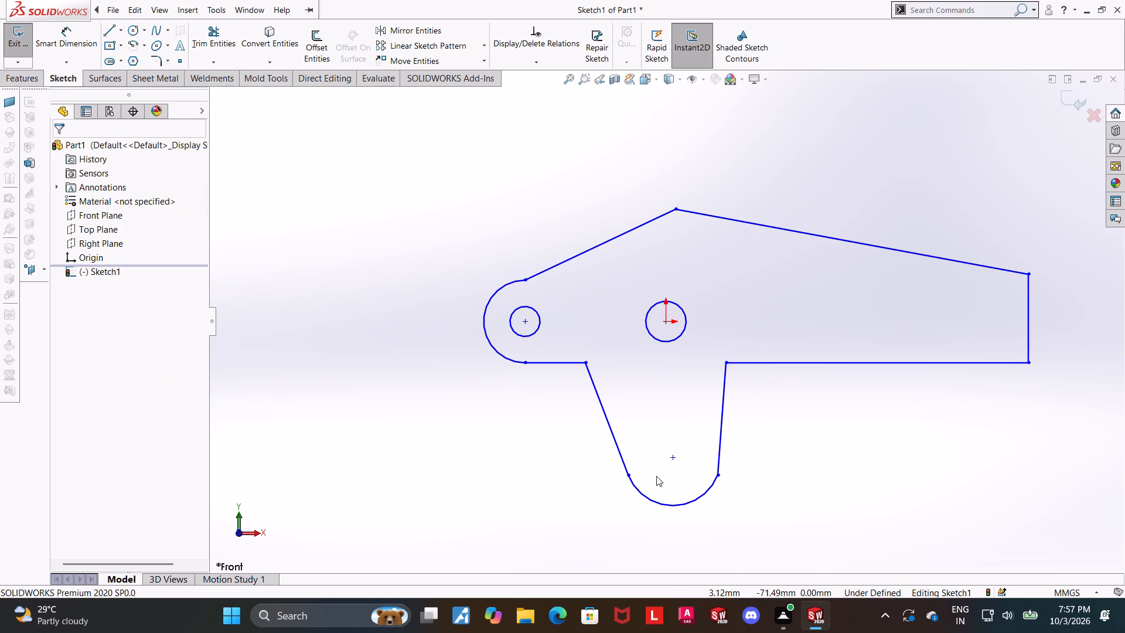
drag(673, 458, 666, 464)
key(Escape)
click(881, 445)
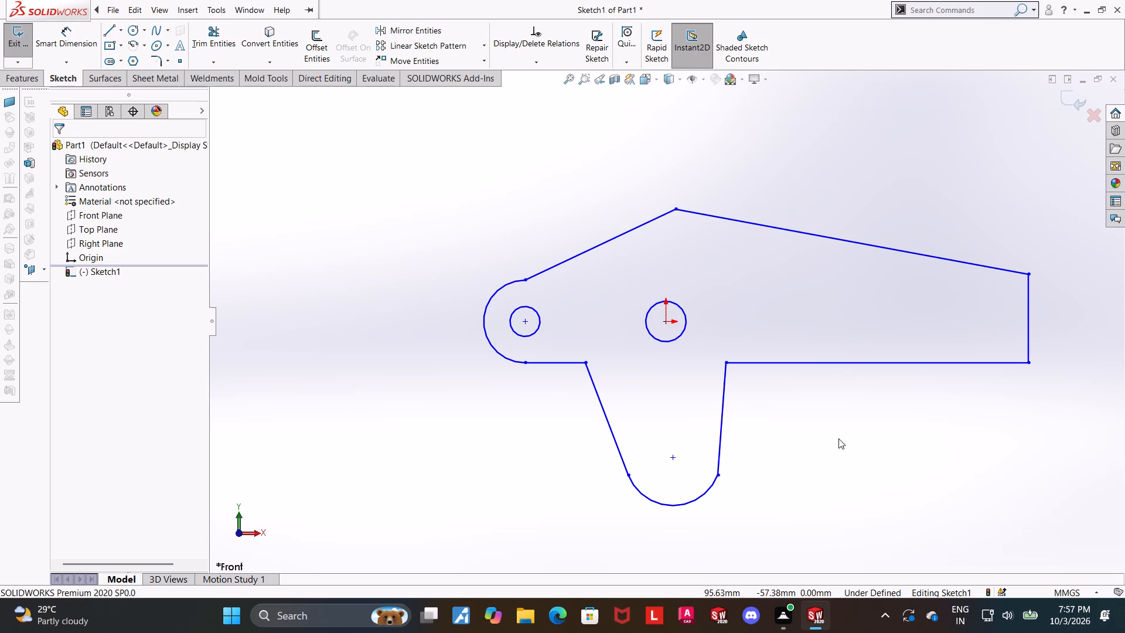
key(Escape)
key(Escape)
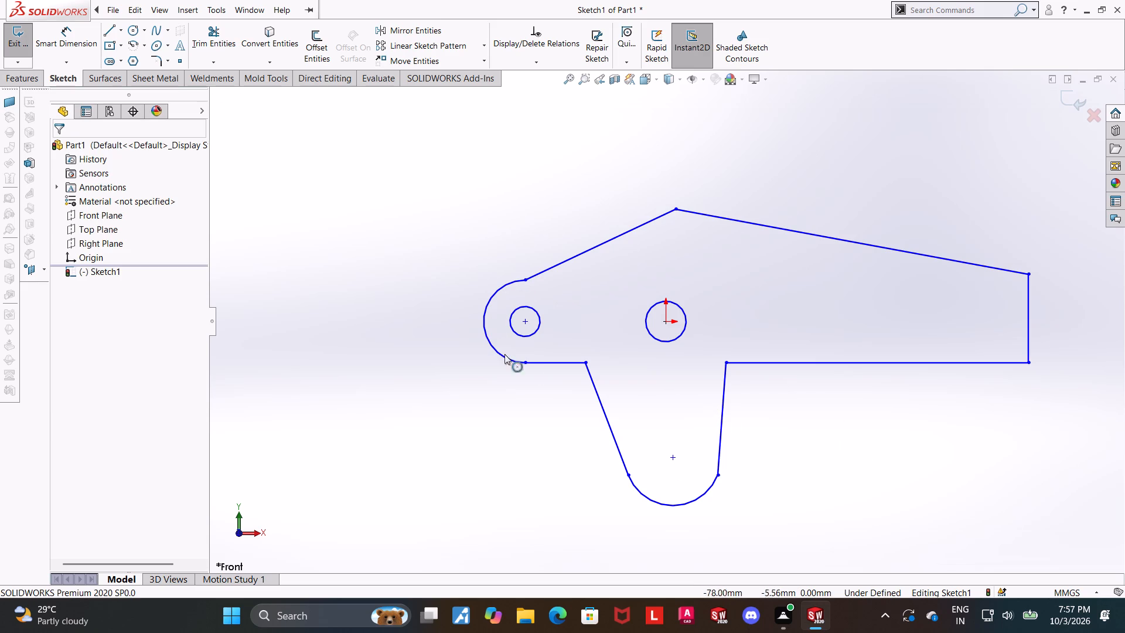
Make the two horizontal bottom edges on either side of the leg collinear.
click(550, 363)
ctrl+click(820, 365)
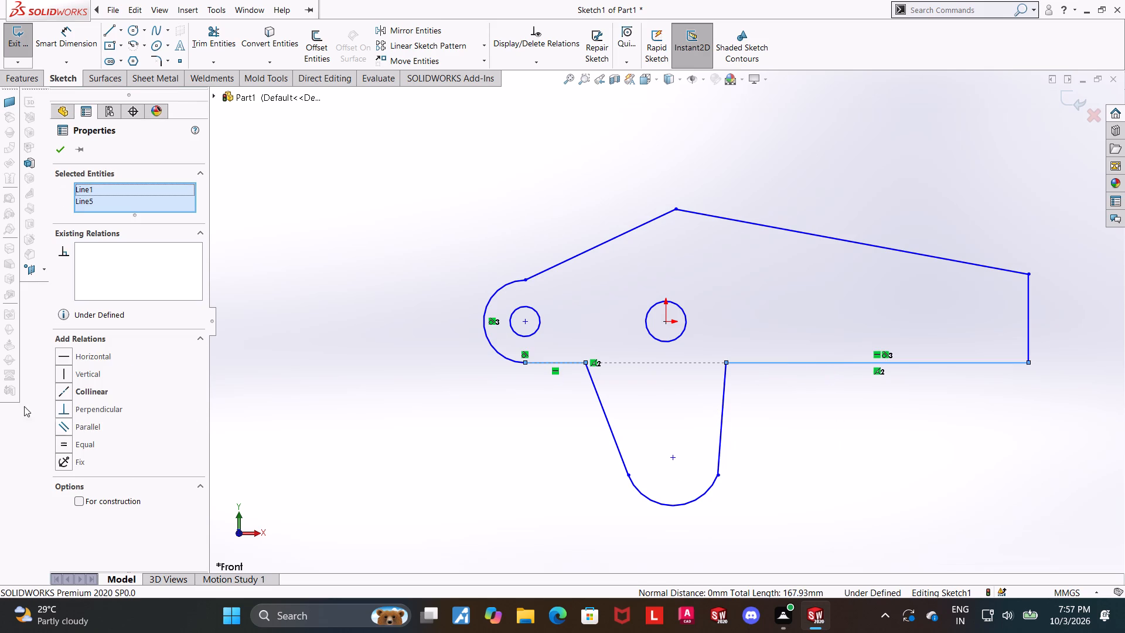
click(57, 391)
key(Escape)
key(Escape)
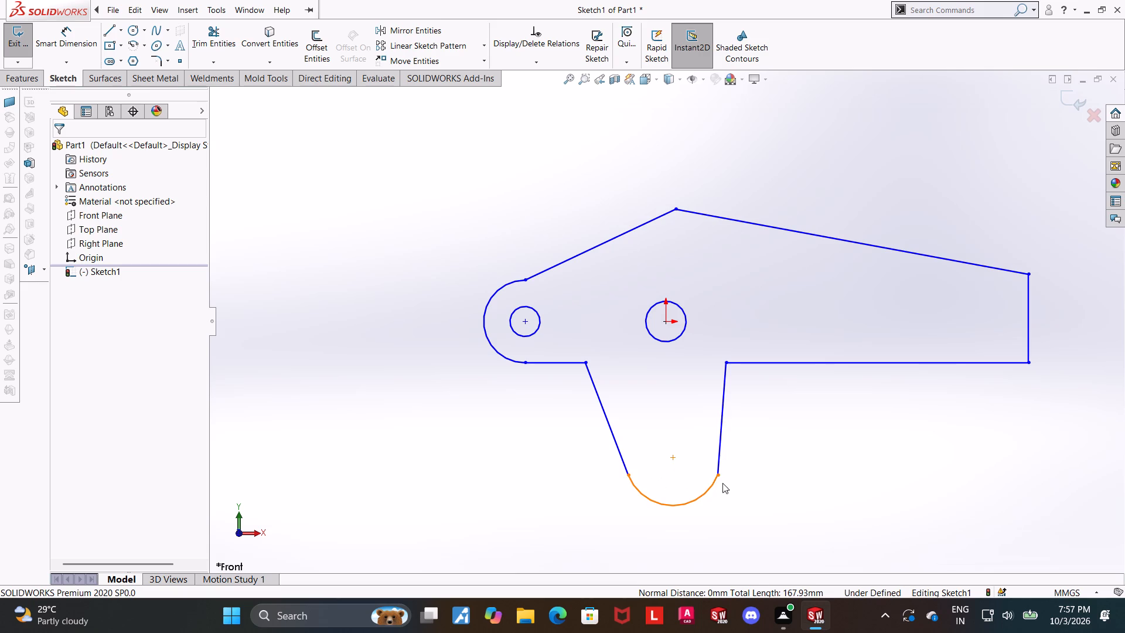
Add a Tangent relation between the leg's end arc and its slanted line on the side facing the long bottom edge.
click(712, 484)
ctrl+click(720, 457)
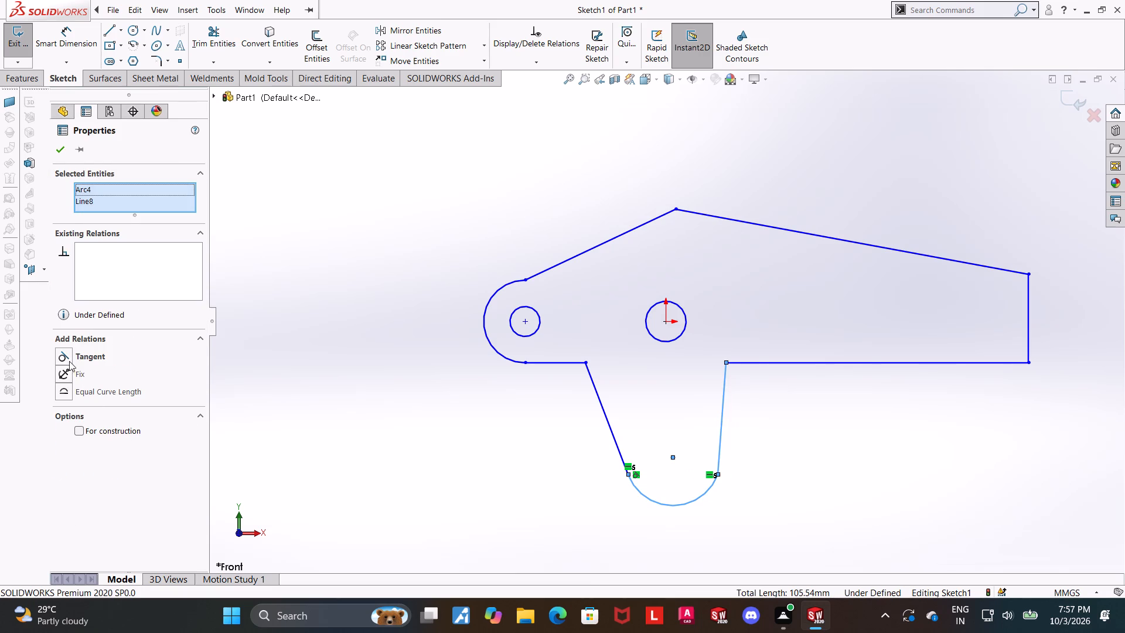
click(67, 359)
click(959, 448)
Check the existing relations between the leg's other slanted line and its end arc.
click(612, 427)
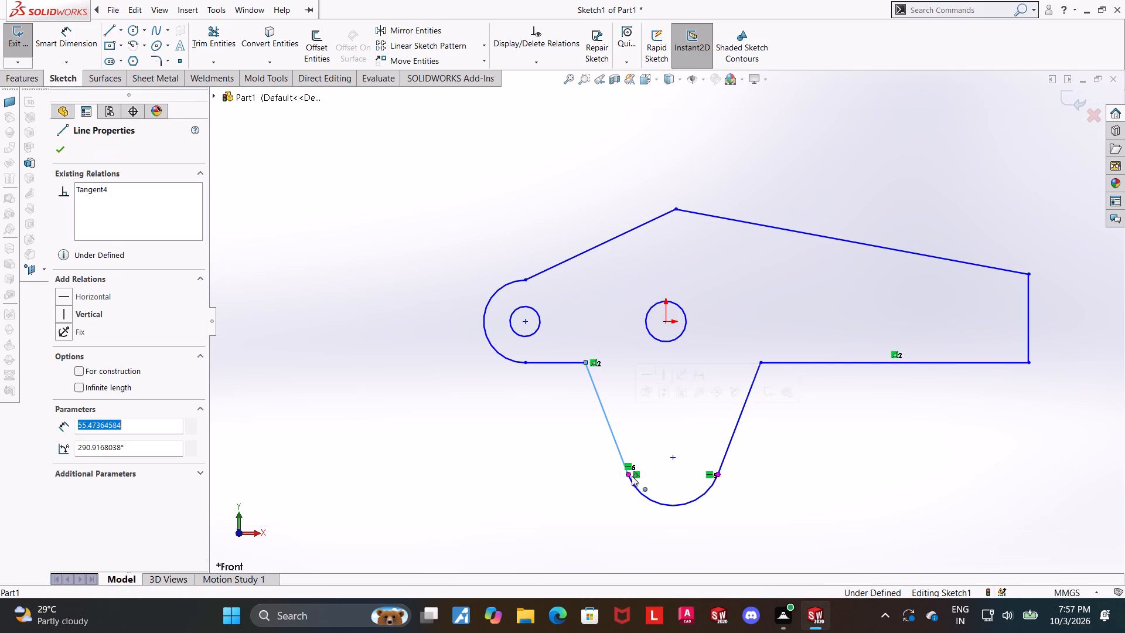
ctrl+click(636, 488)
click(942, 483)
key(Escape)
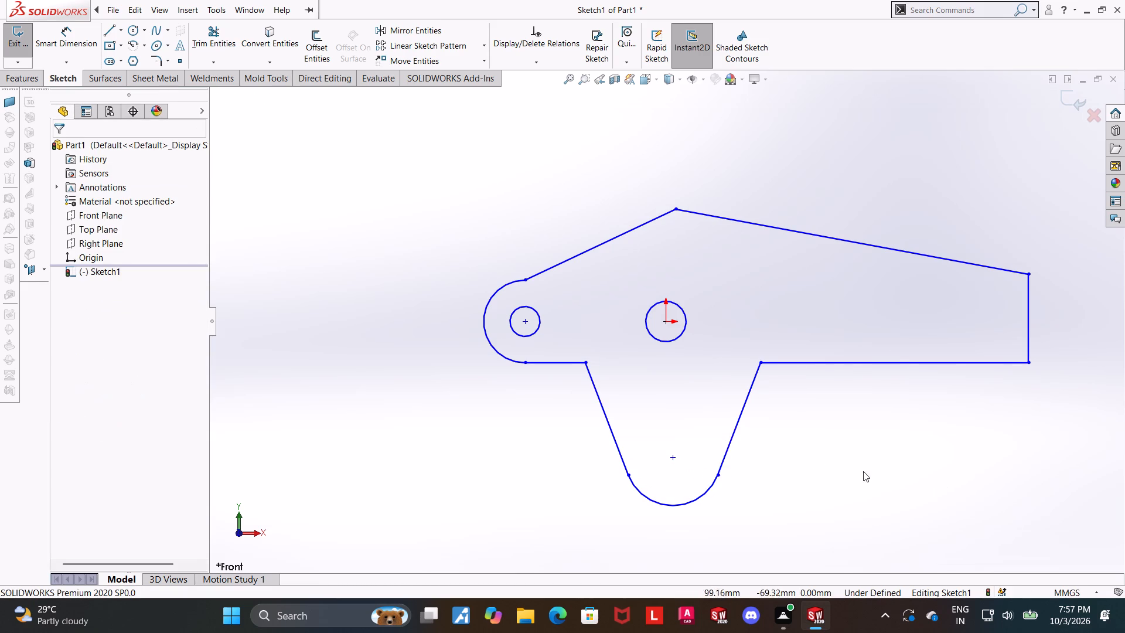
key(Escape)
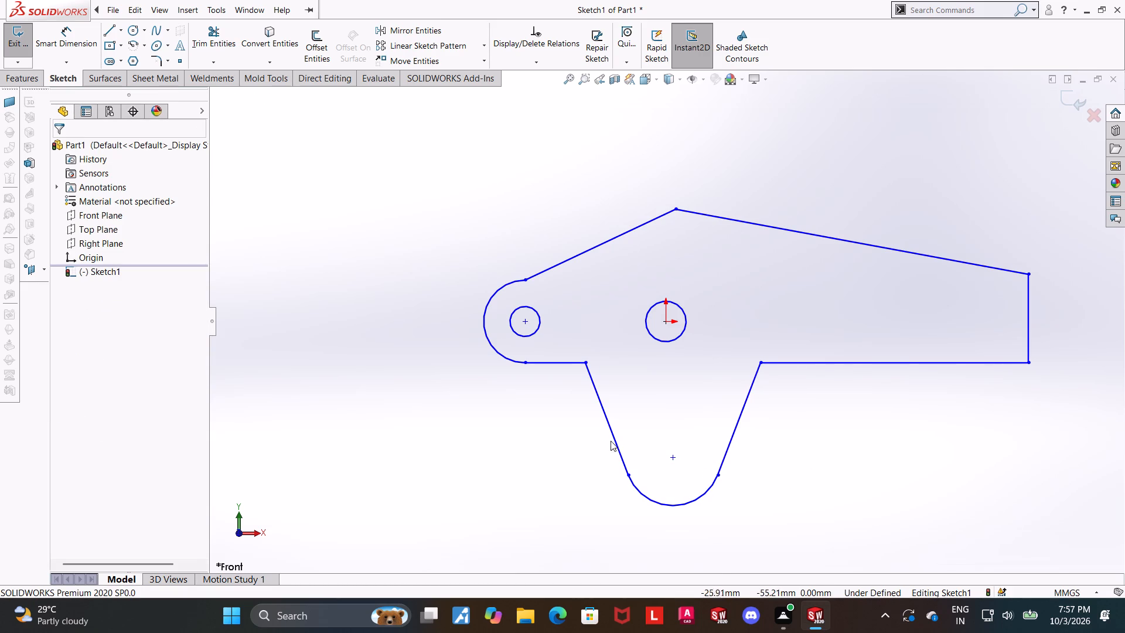
click(613, 441)
ctrl+click(645, 496)
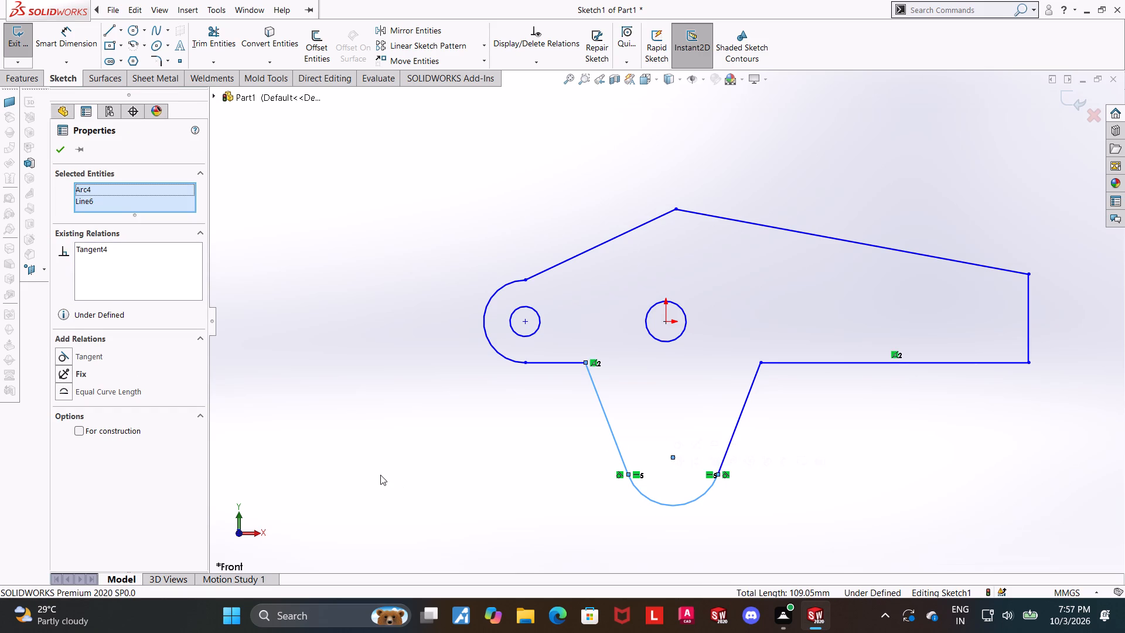
key(Escape)
key(Escape)
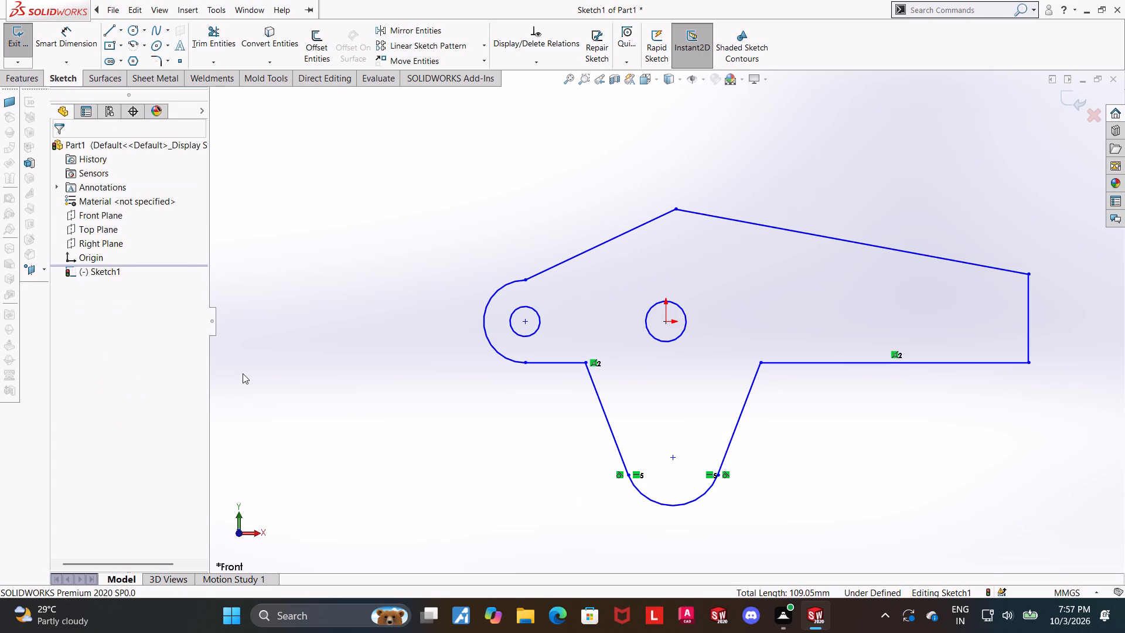
Make the rounded end arc tangent to the rising upper line, and check its relation with the short bottom edge.
click(516, 281)
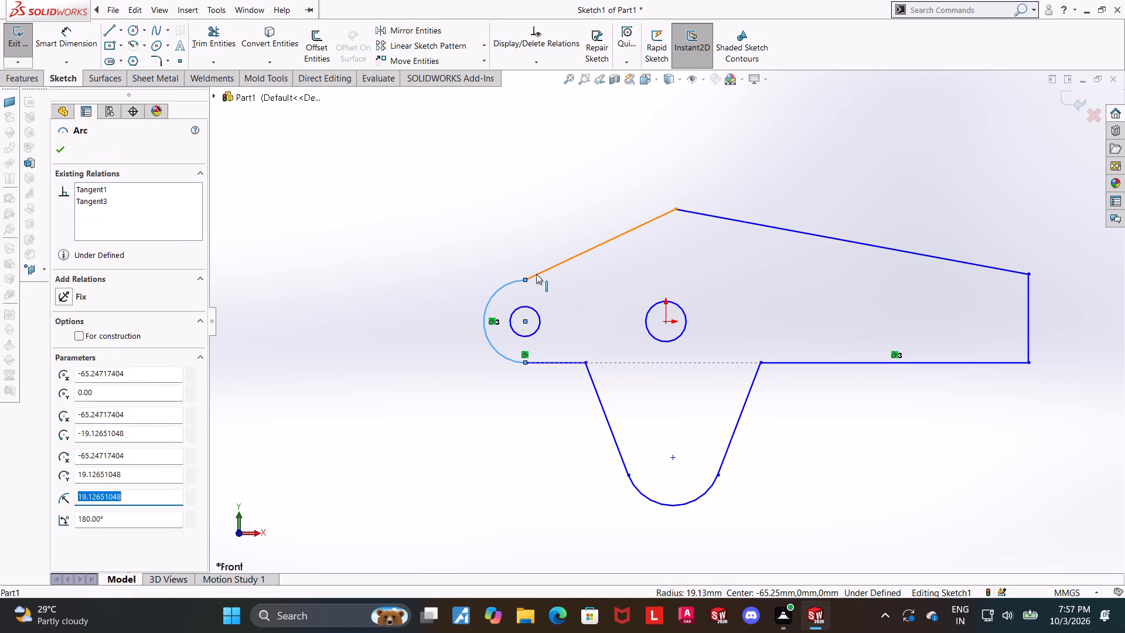
ctrl+click(536, 274)
click(61, 352)
key(Escape)
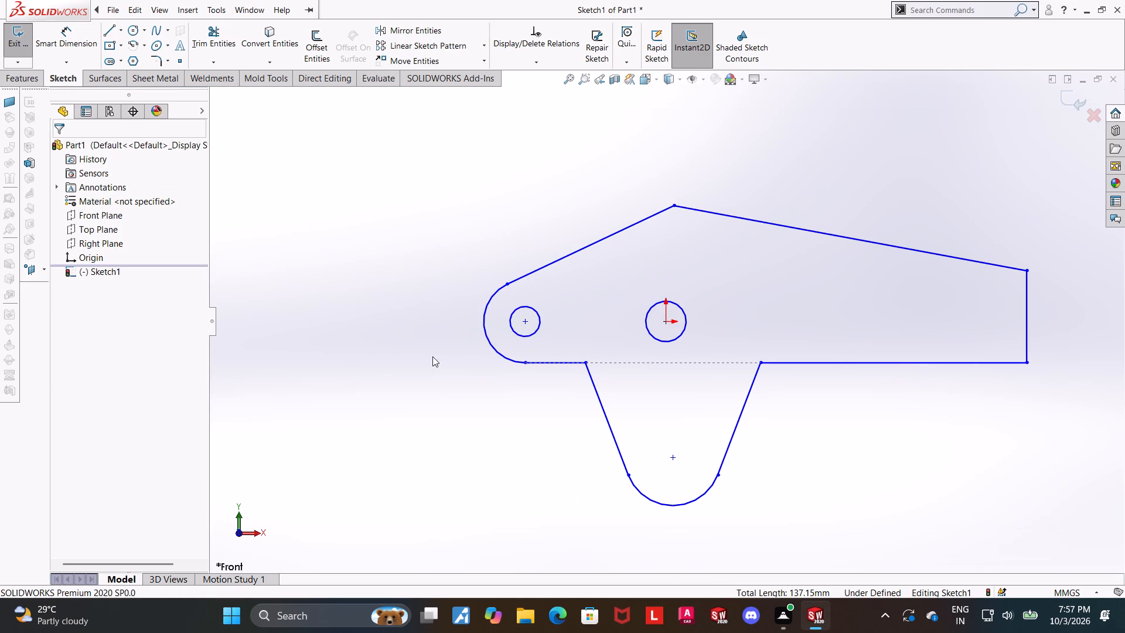
click(502, 358)
ctrl+click(538, 363)
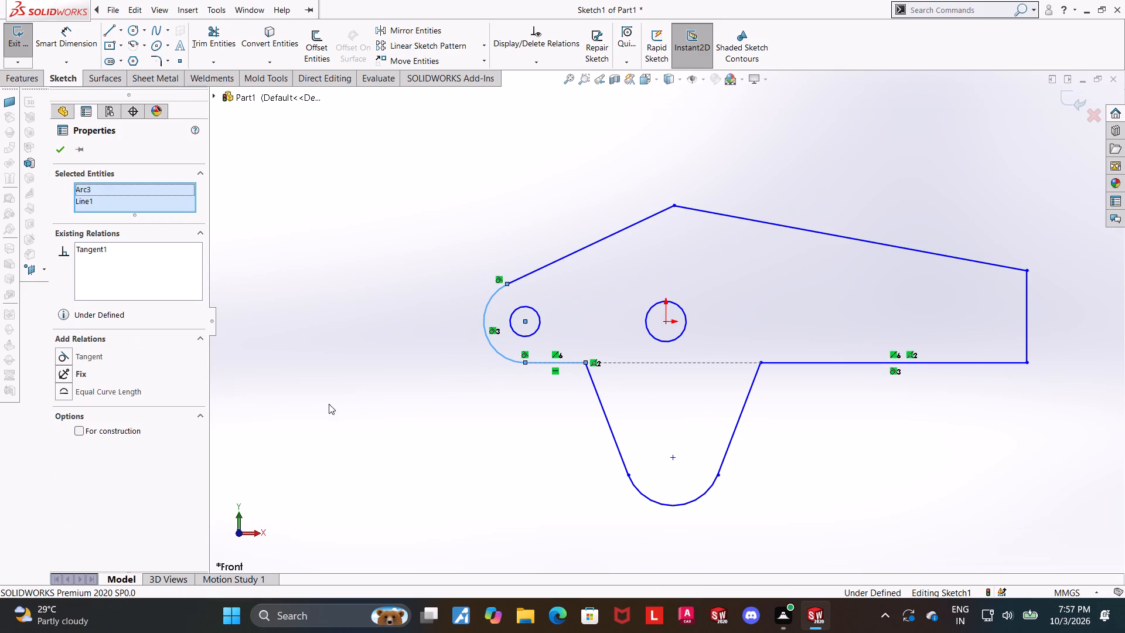
key(Escape)
key(Escape)
key(Escape)
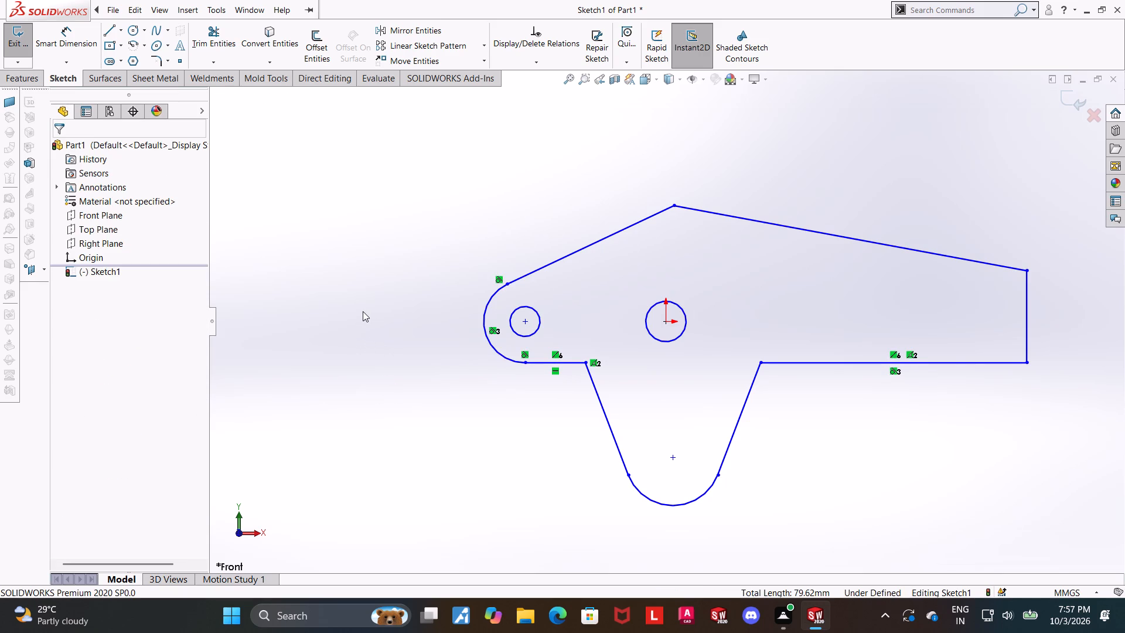
Align the leg arc's centre, the centre of the hole at the origin and the profile's top vertex with a Vertical relation.
click(673, 458)
ctrl+click(665, 323)
ctrl+click(674, 206)
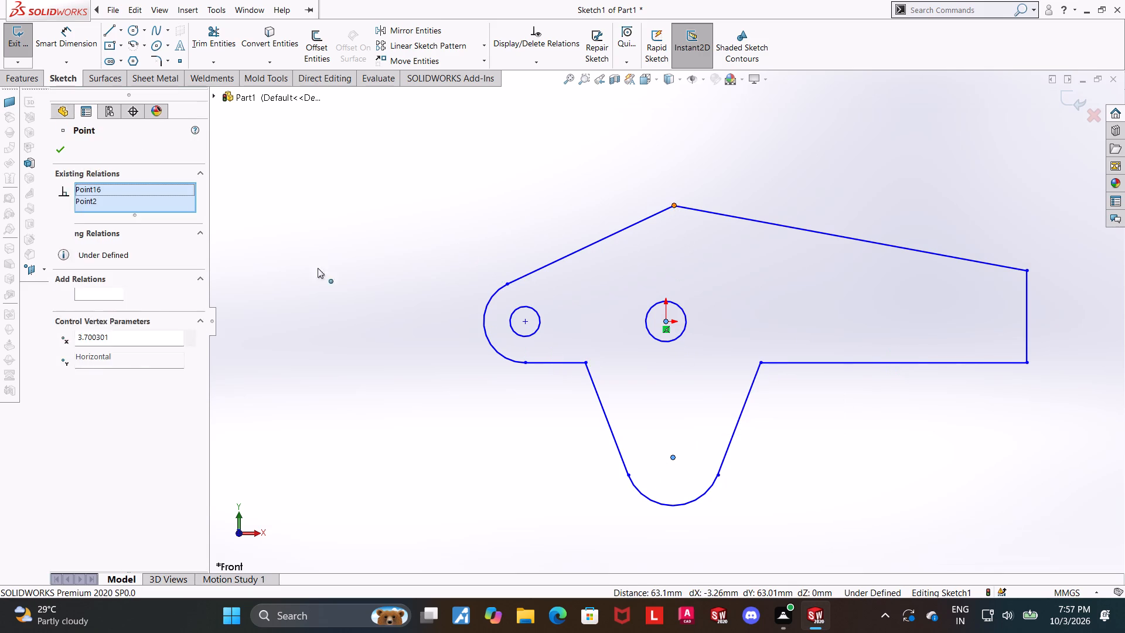
click(65, 380)
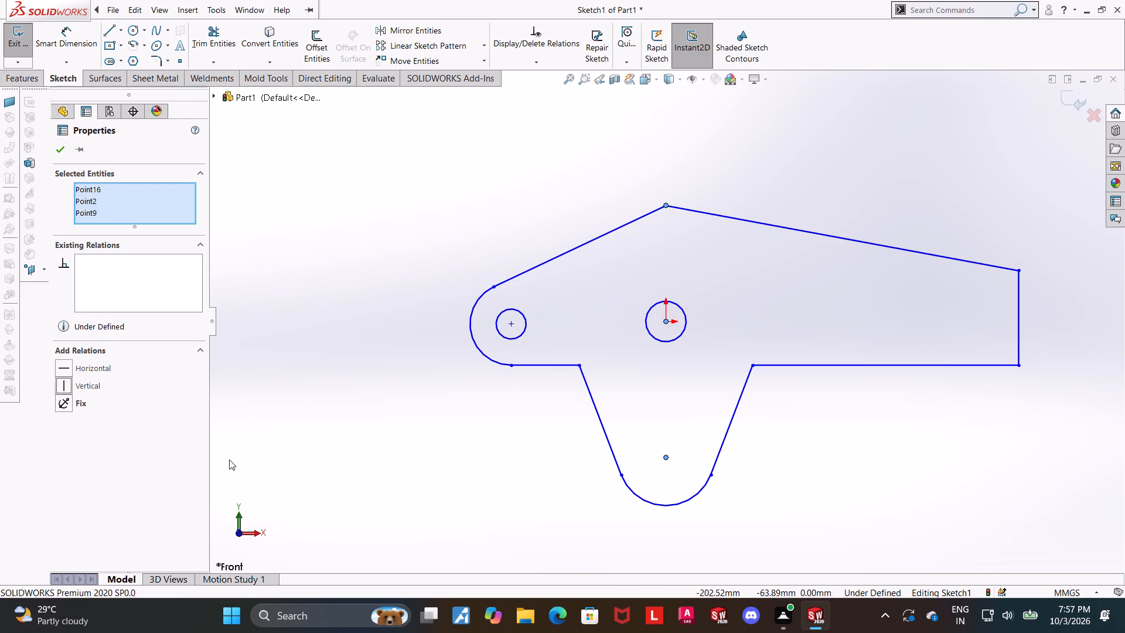
key(Escape)
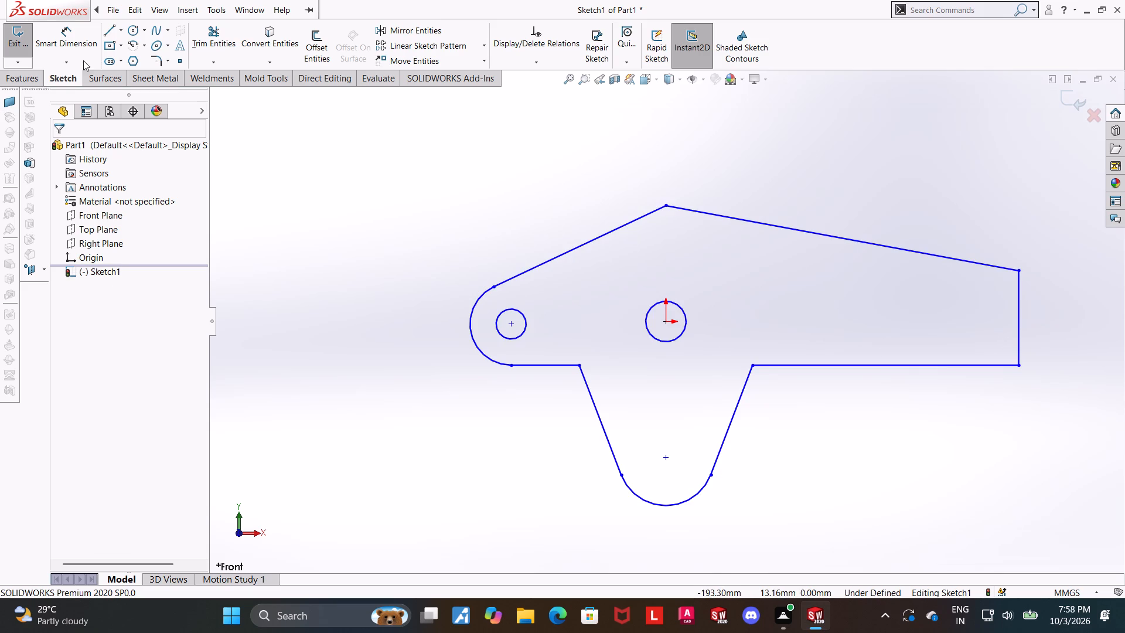
Dimension the vertical end edge of the profile to 16 mm.
click(82, 39)
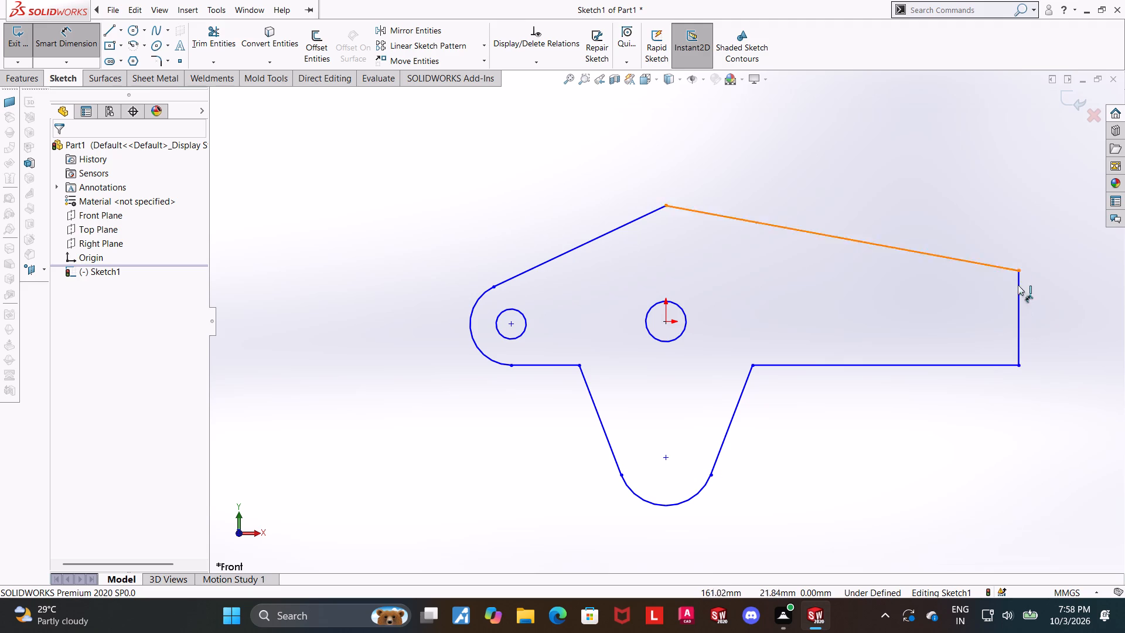
click(1021, 320)
click(1048, 322)
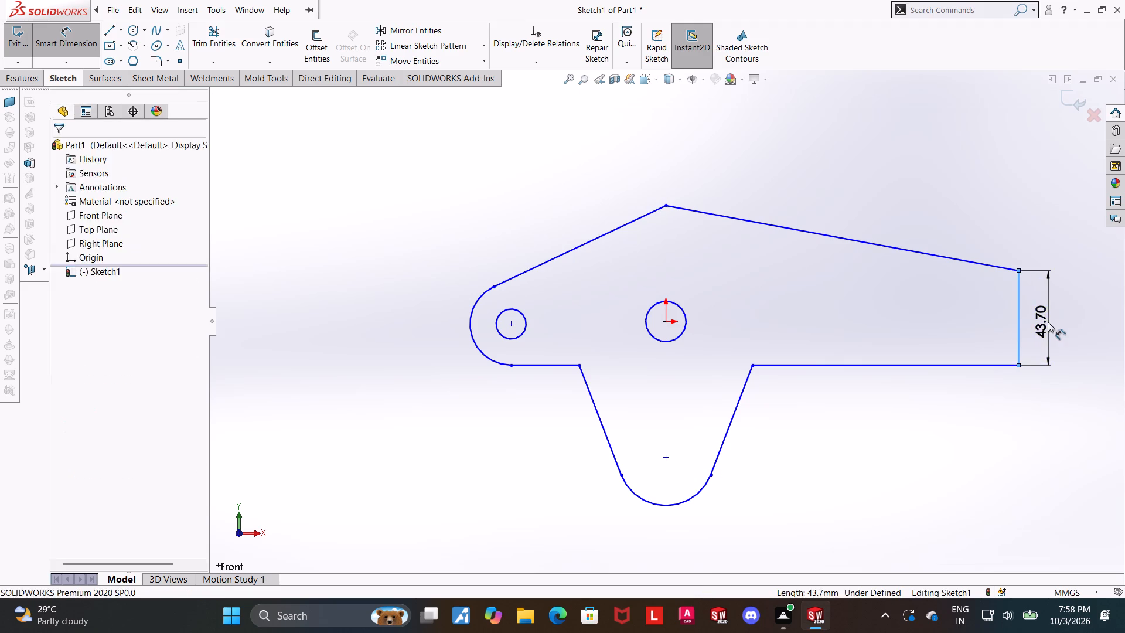
text(16)
key(Return)
key(Escape)
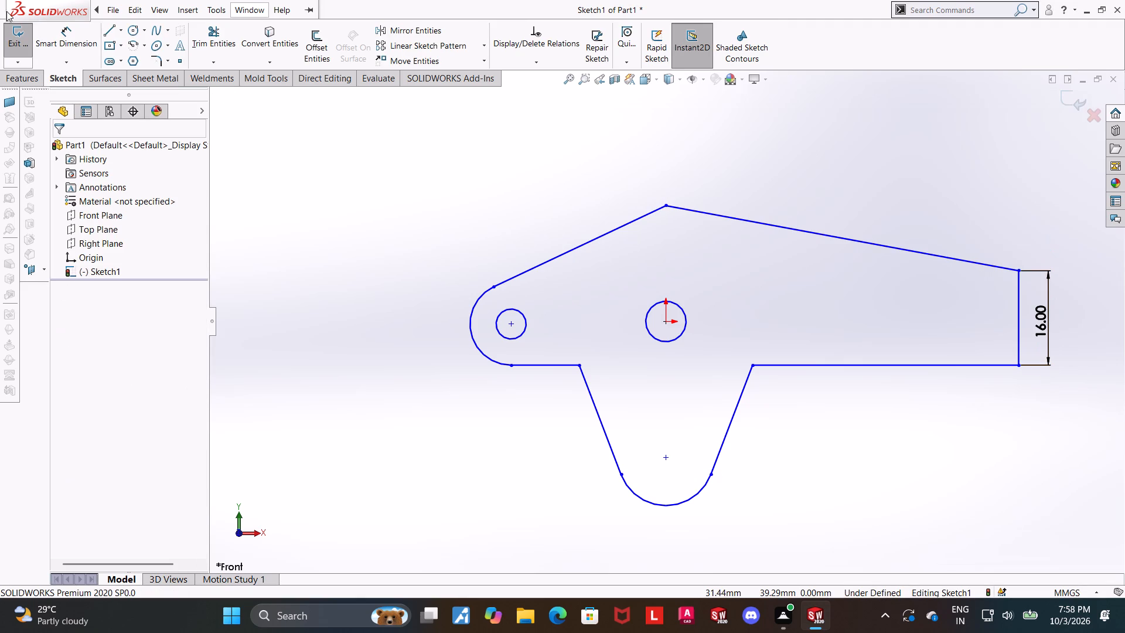
Dimension the overall length from the rounded end's outer edge to the vertical end edge as 510 mm.
click(66, 45)
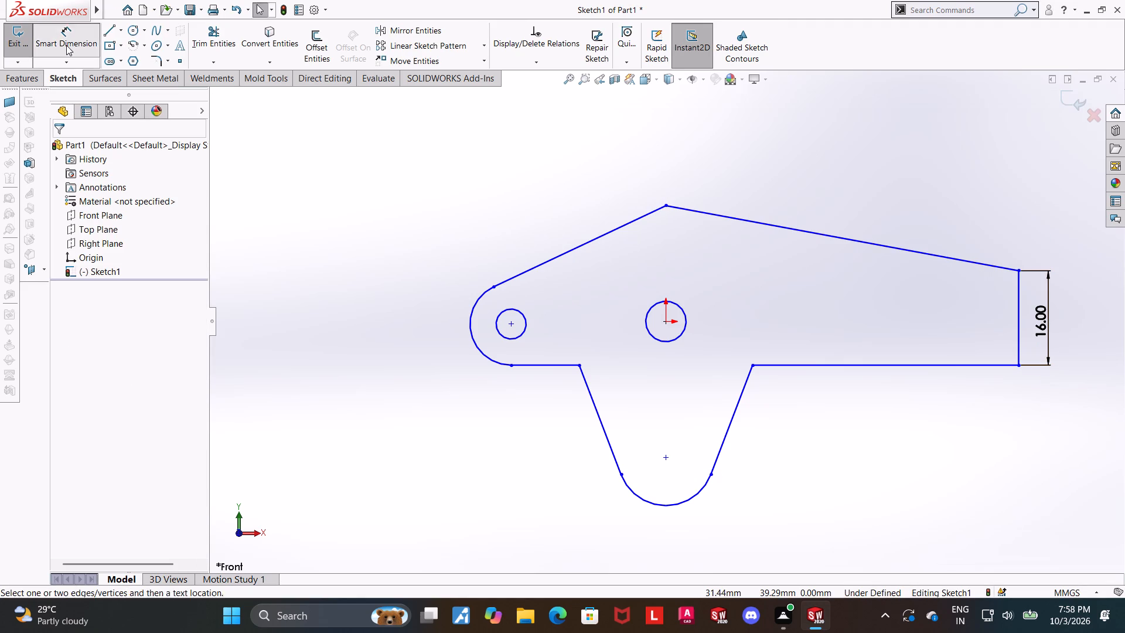
click(472, 332)
click(1017, 329)
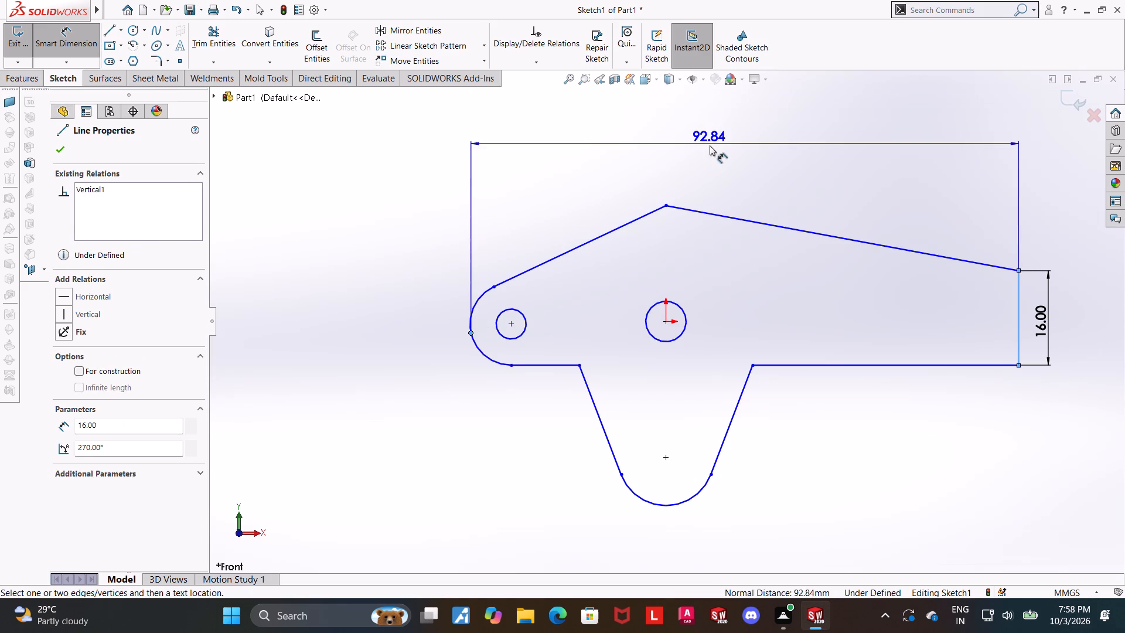
click(710, 145)
text(510)
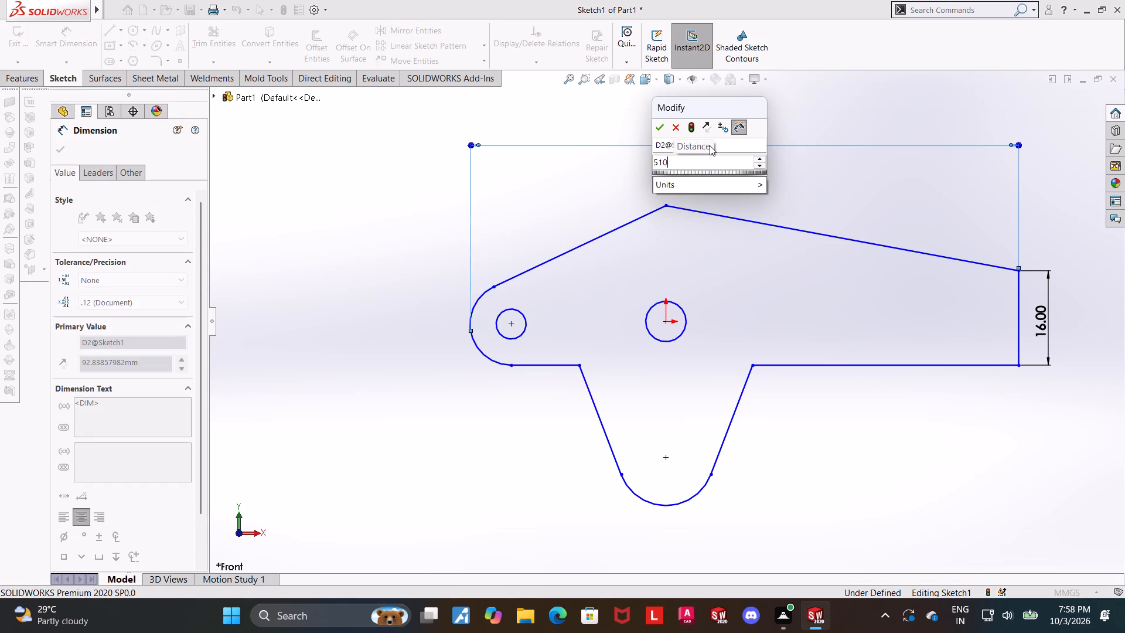
key(Return)
key(Escape)
Dimension the horizontal distance between the small hole's centre and the origin hole's centre as 100 mm.
scroll(861, 272, up, 9)
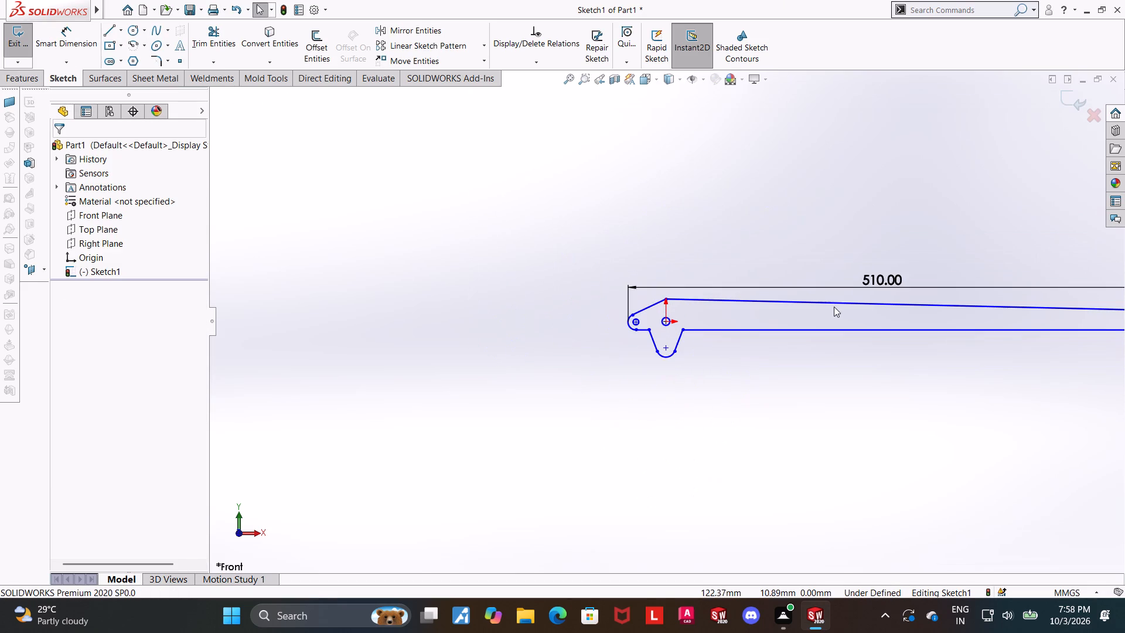
scroll(799, 294, up, 5)
scroll(795, 303, down, 3)
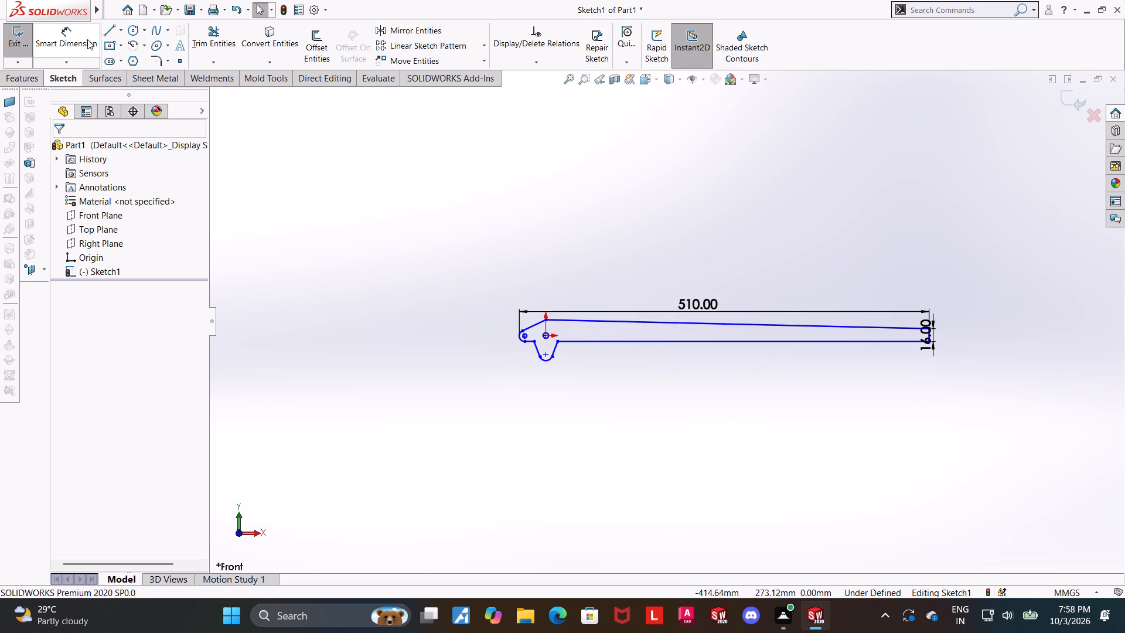
click(77, 35)
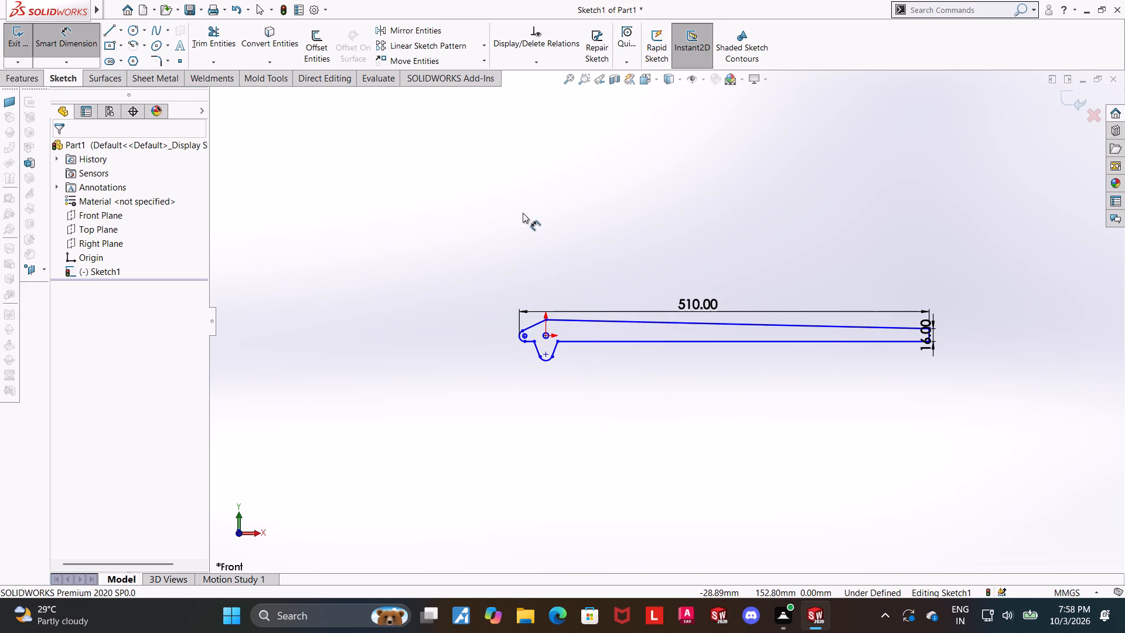
scroll(541, 243, up, 2)
scroll(488, 318, down, 2)
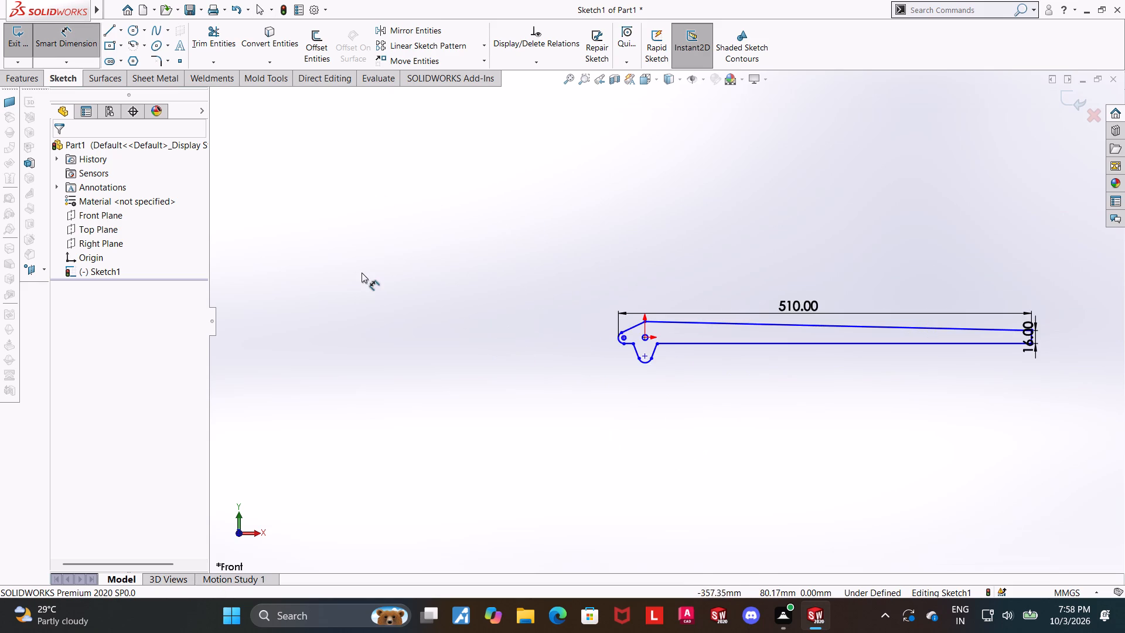
scroll(640, 322, down, 8)
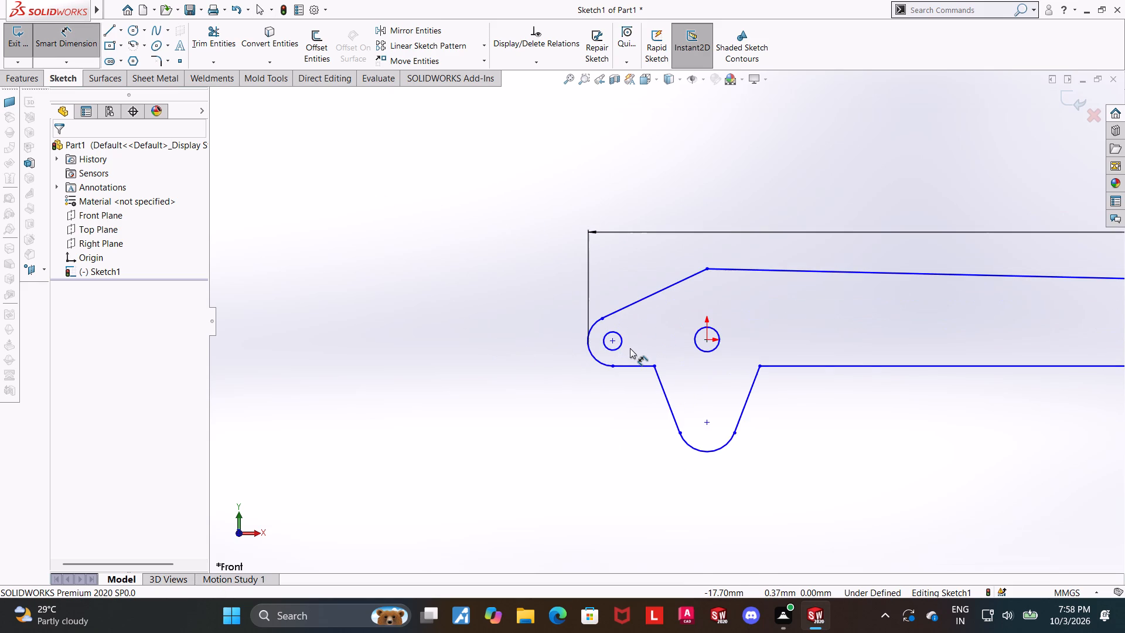
scroll(629, 347, down, 3)
click(605, 335)
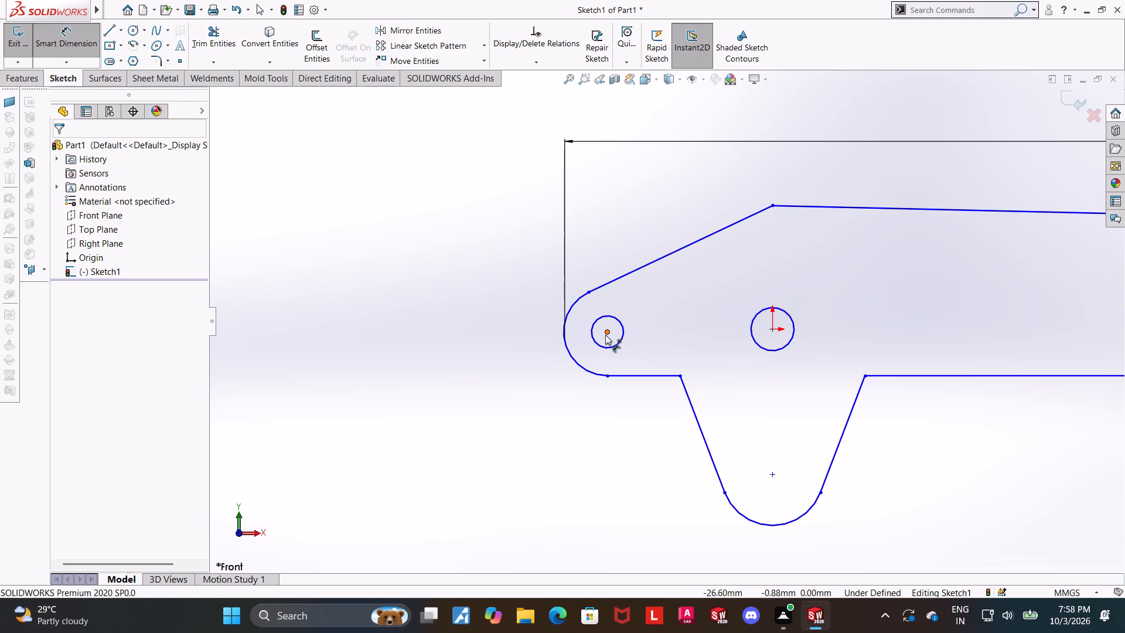
click(773, 331)
scroll(676, 372, up, 2)
click(654, 431)
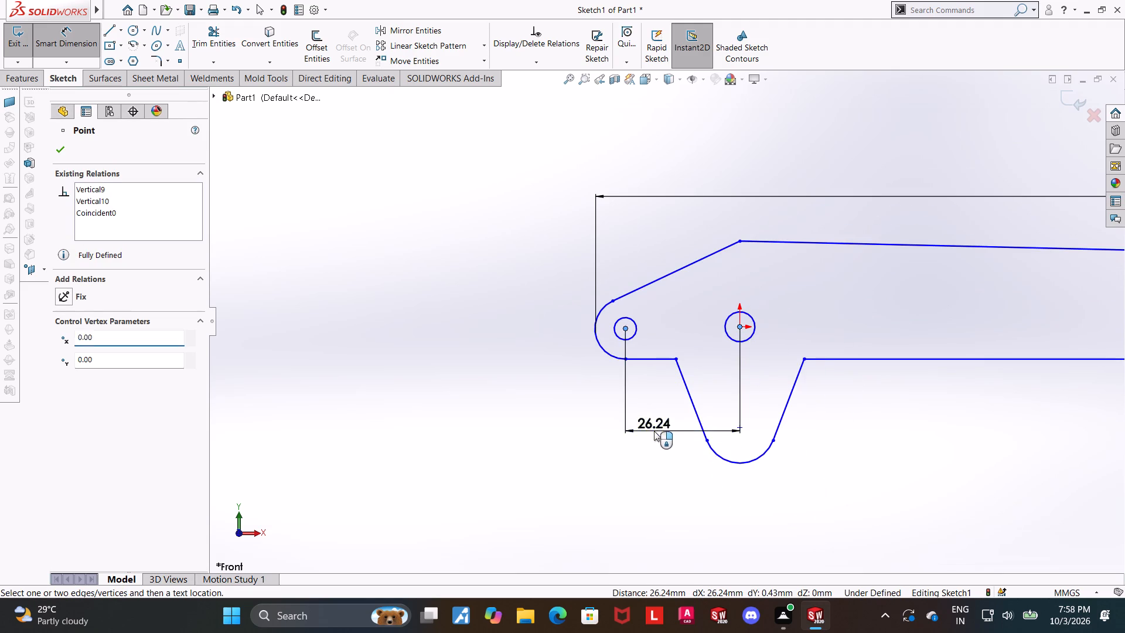
text(100)
key(Return)
key(Escape)
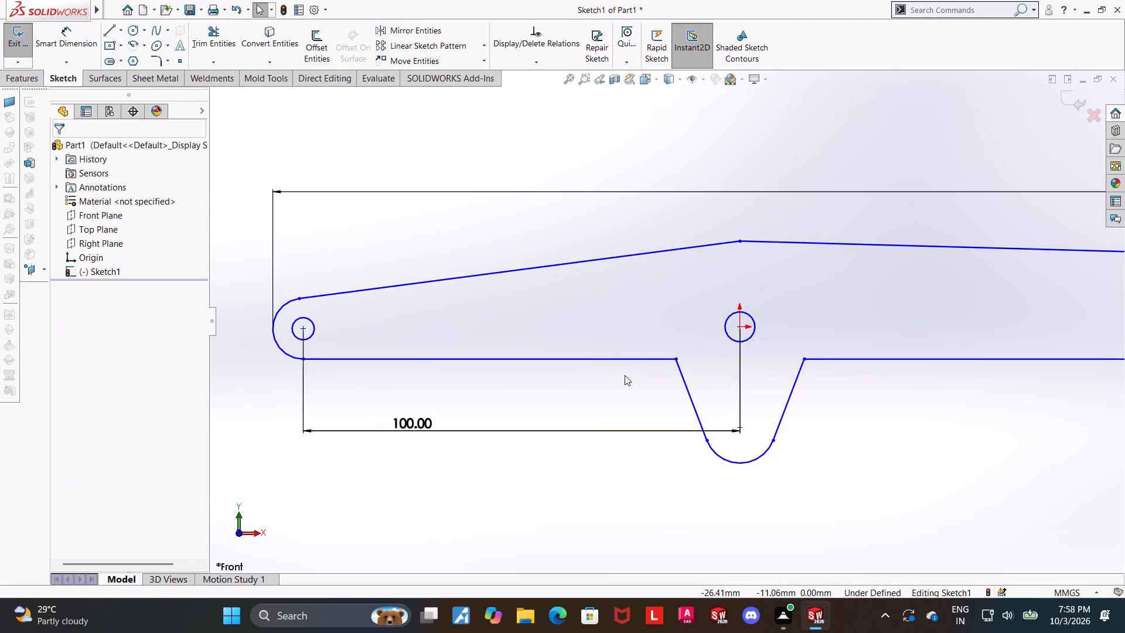
Dimension the rounded end arc with a 30 mm radius.
scroll(625, 375, up, 2)
click(80, 36)
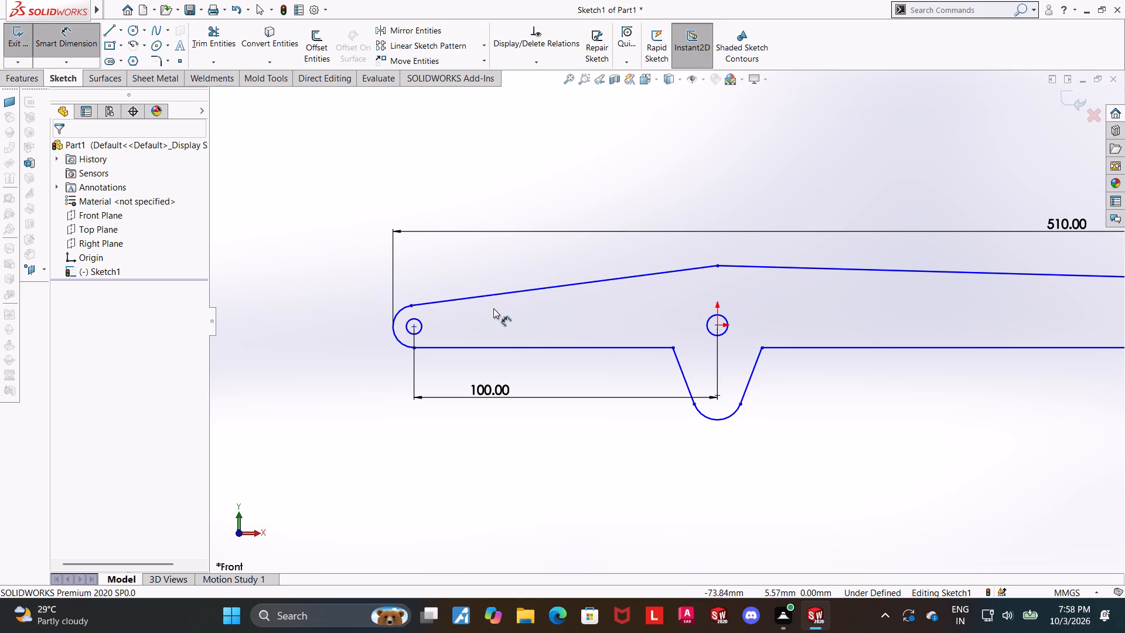
scroll(374, 352, down, 3)
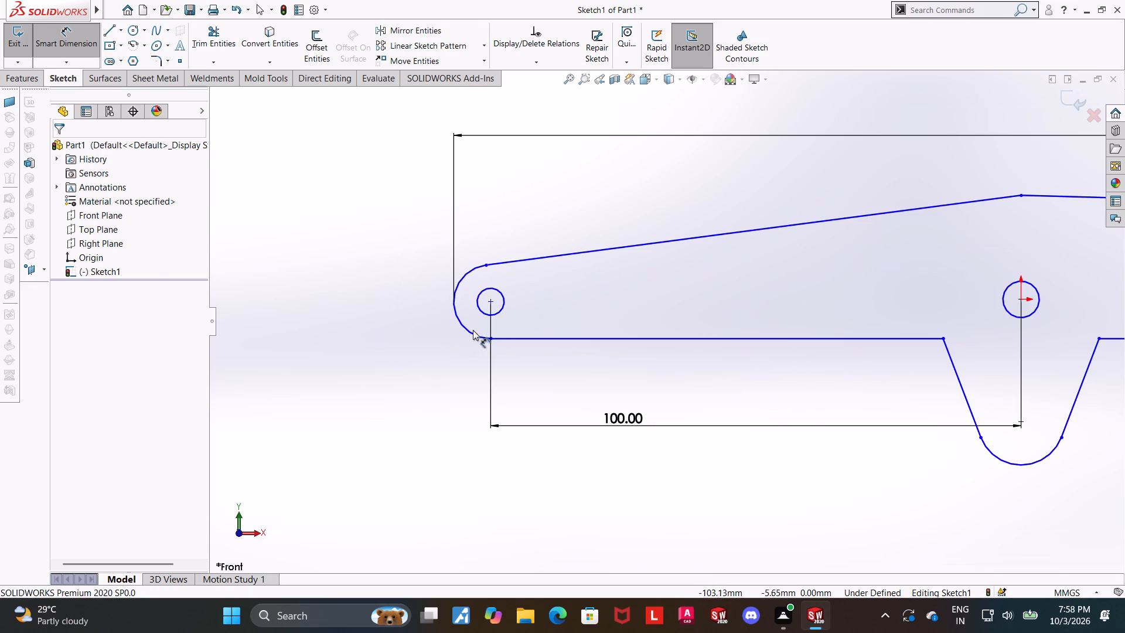
click(472, 331)
click(425, 336)
text(30)
key(Return)
key(Escape)
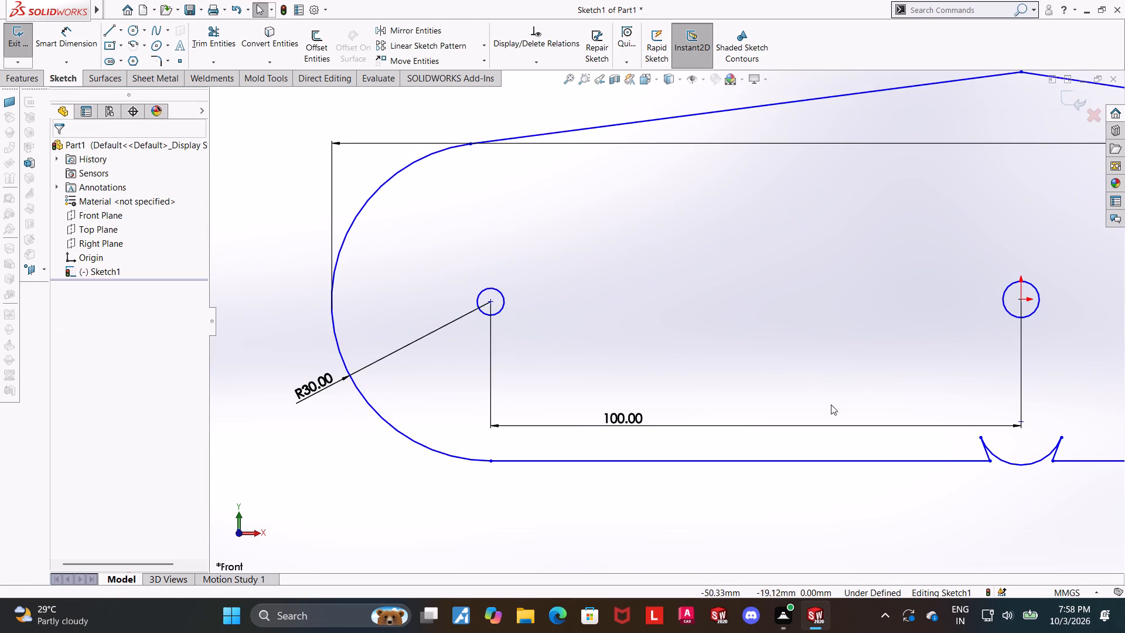
Undo the last radius value change on the rounded end arc.
scroll(860, 405, up, 2)
key(ctrl+x)
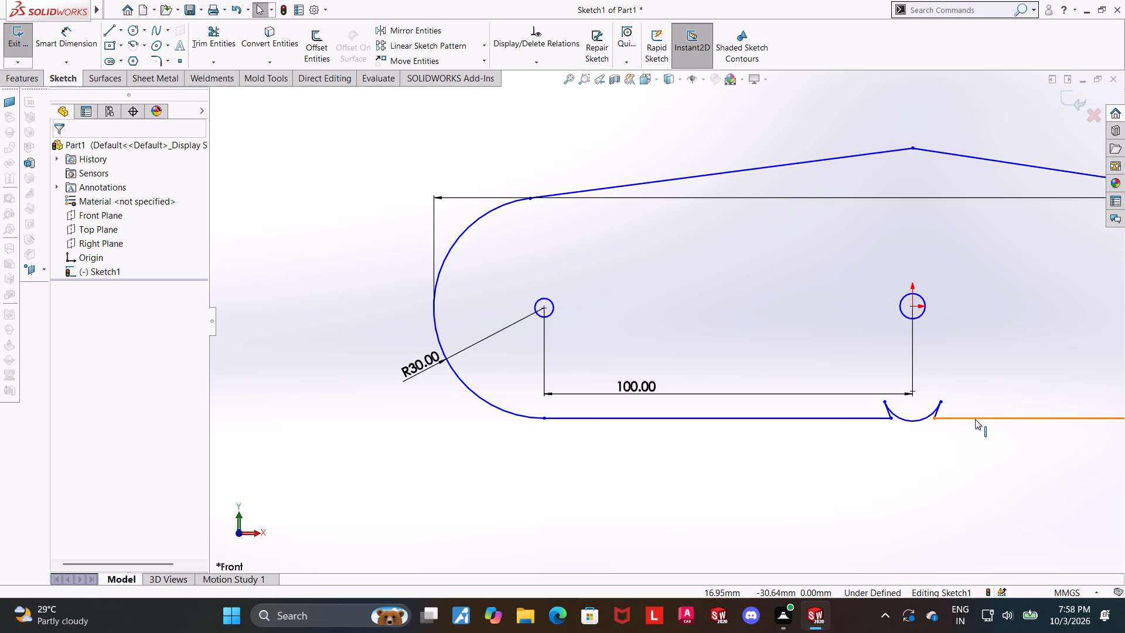
key(grave)
key(Escape)
key(Escape)
key(ctrl+x)
key(ctrl+z)
key(Escape)
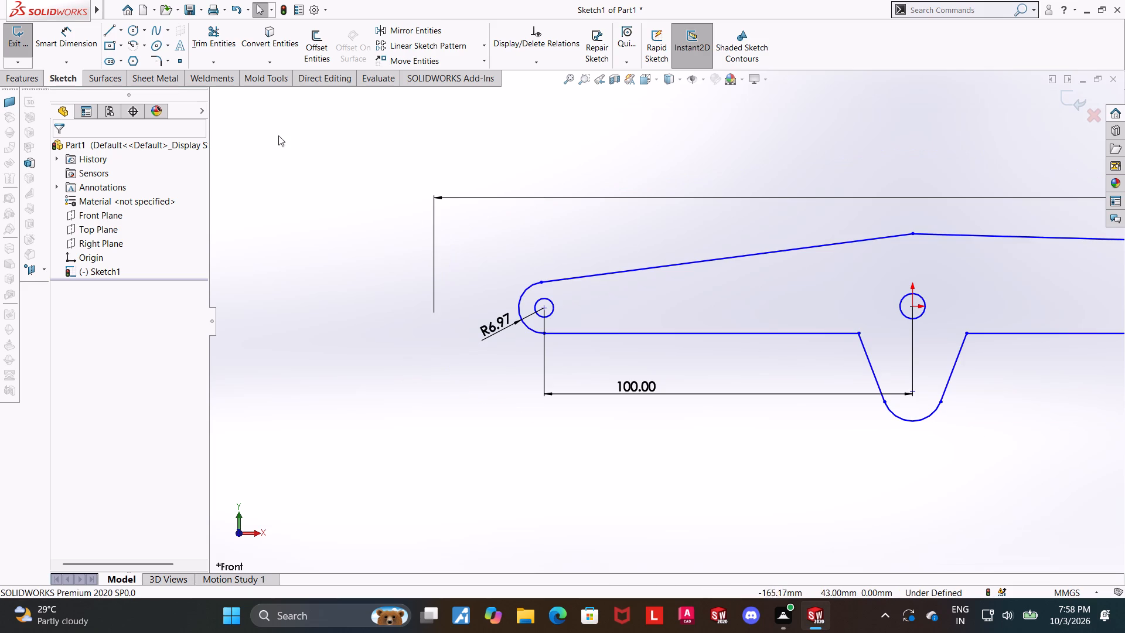
Dimension the leg's width between its two upper corner points as 60 mm.
click(52, 41)
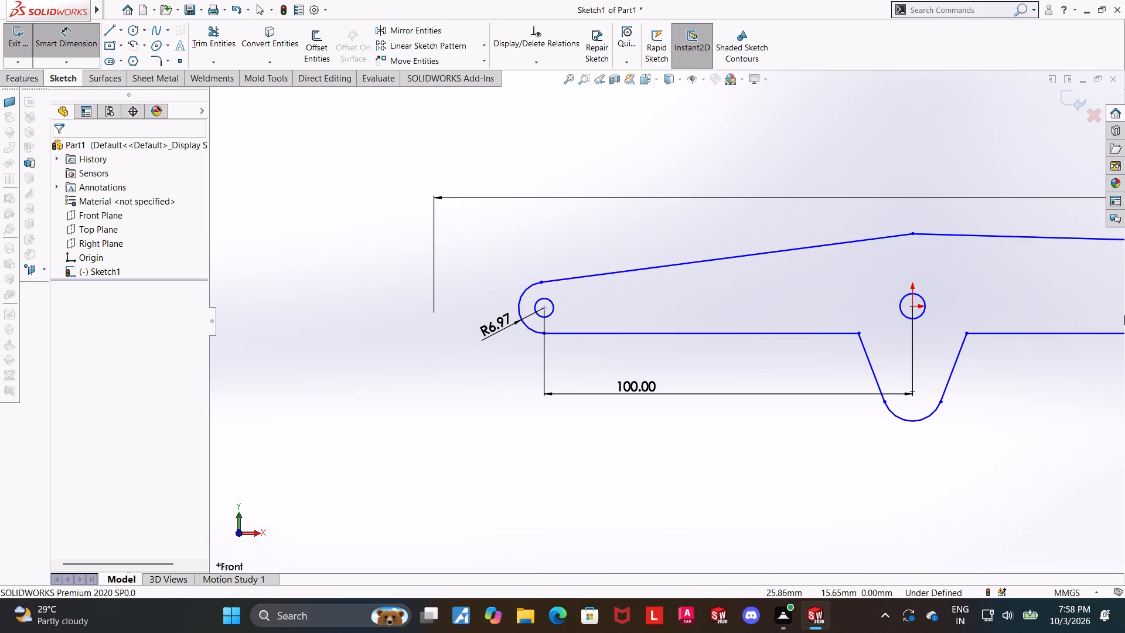
click(861, 332)
click(966, 332)
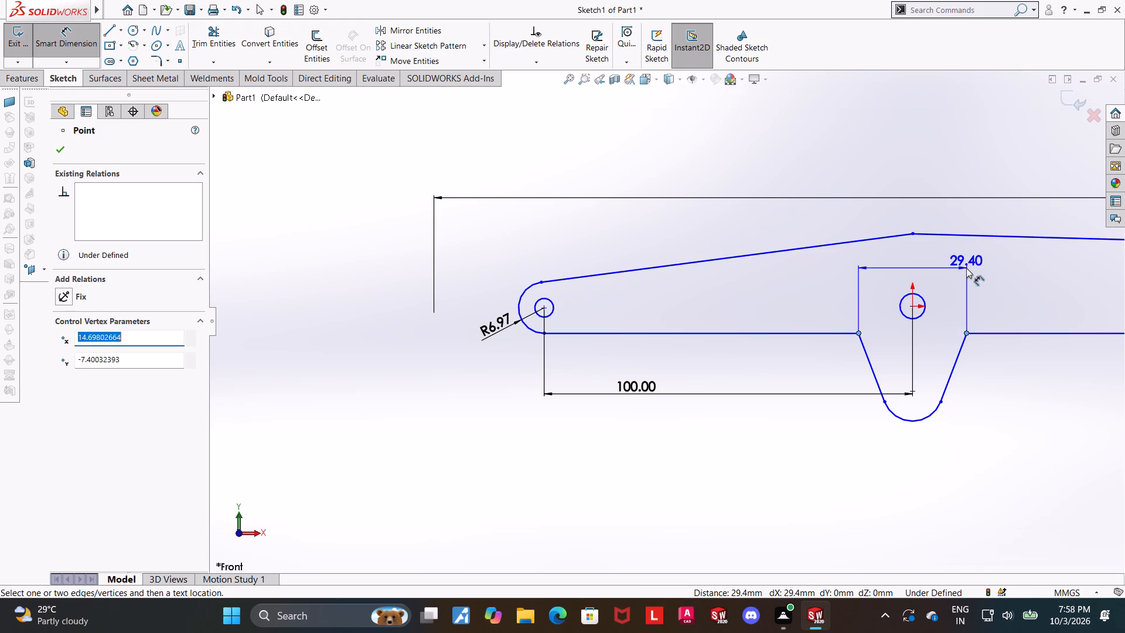
click(966, 268)
text(60)
key(Return)
key(Escape)
key(Escape)
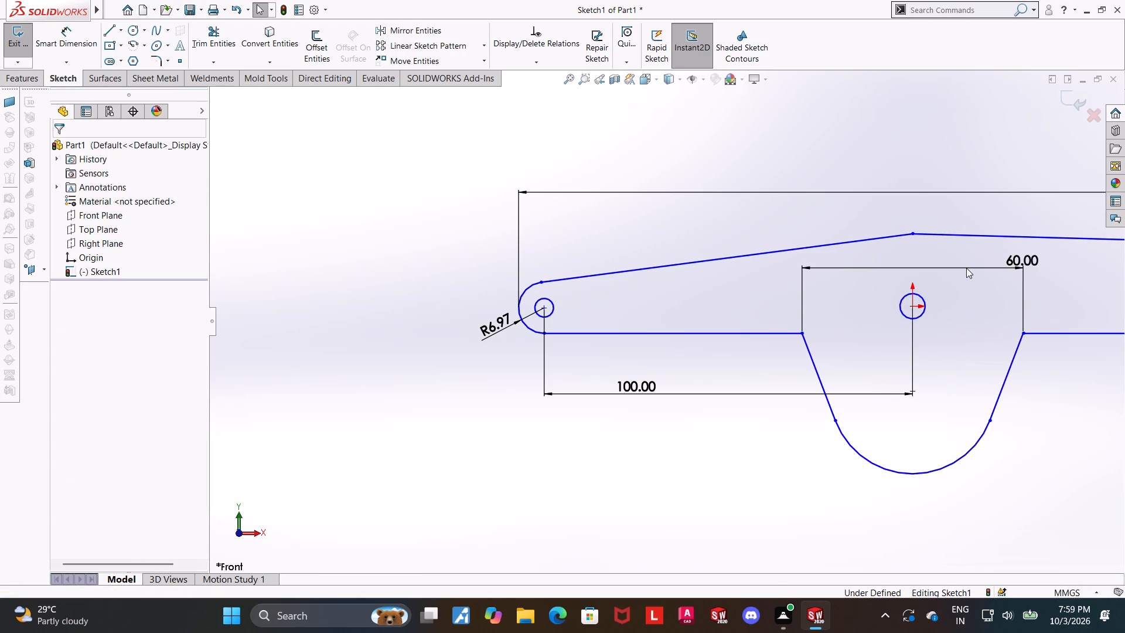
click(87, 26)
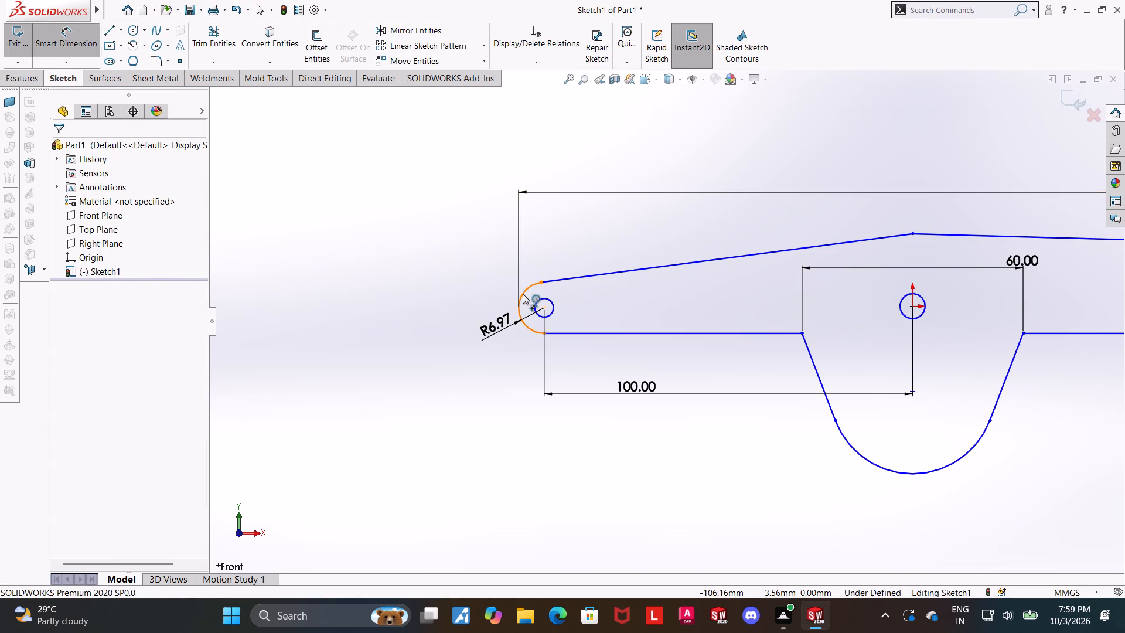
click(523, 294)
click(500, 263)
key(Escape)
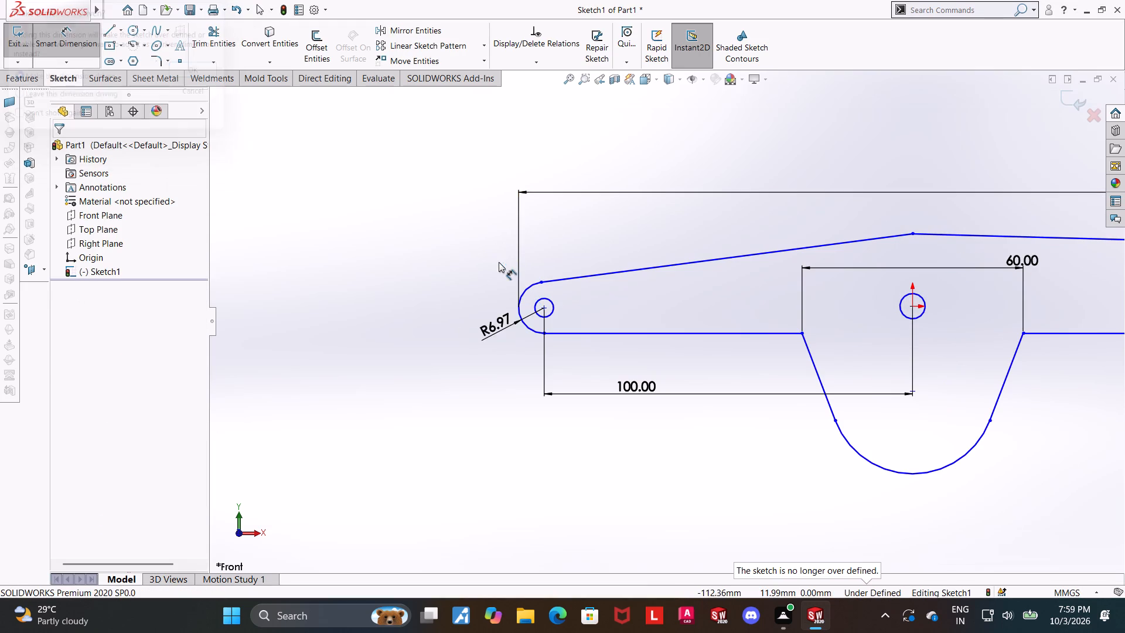
Set the rounded end arc's radius dimension to 30 mm.
click(489, 333)
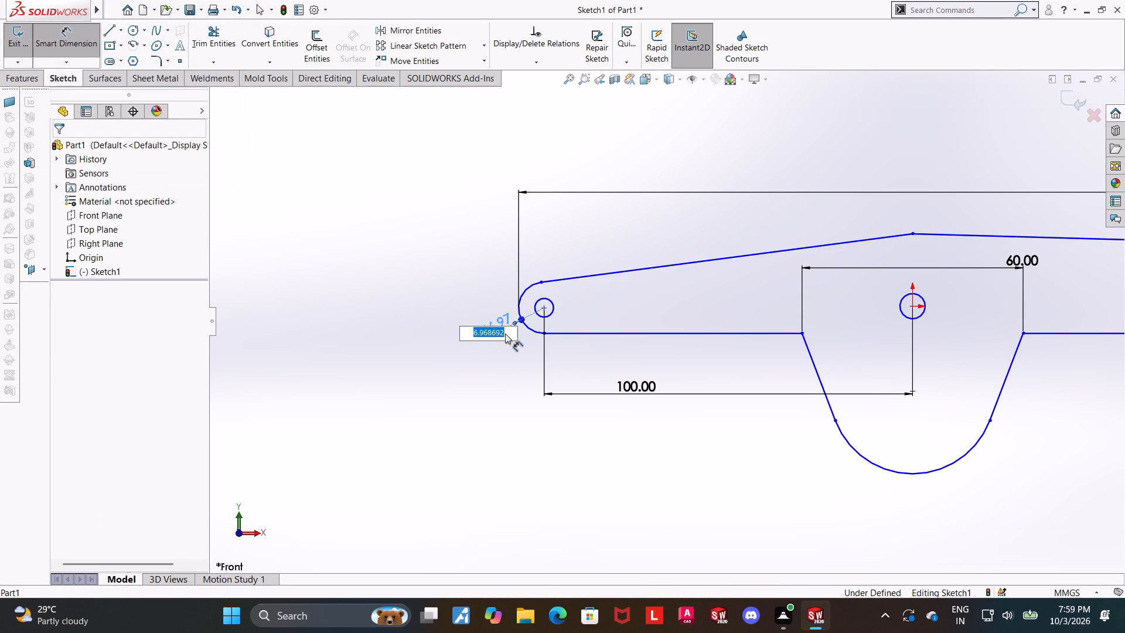
text(30)
key(Return)
key(Escape)
key(Escape)
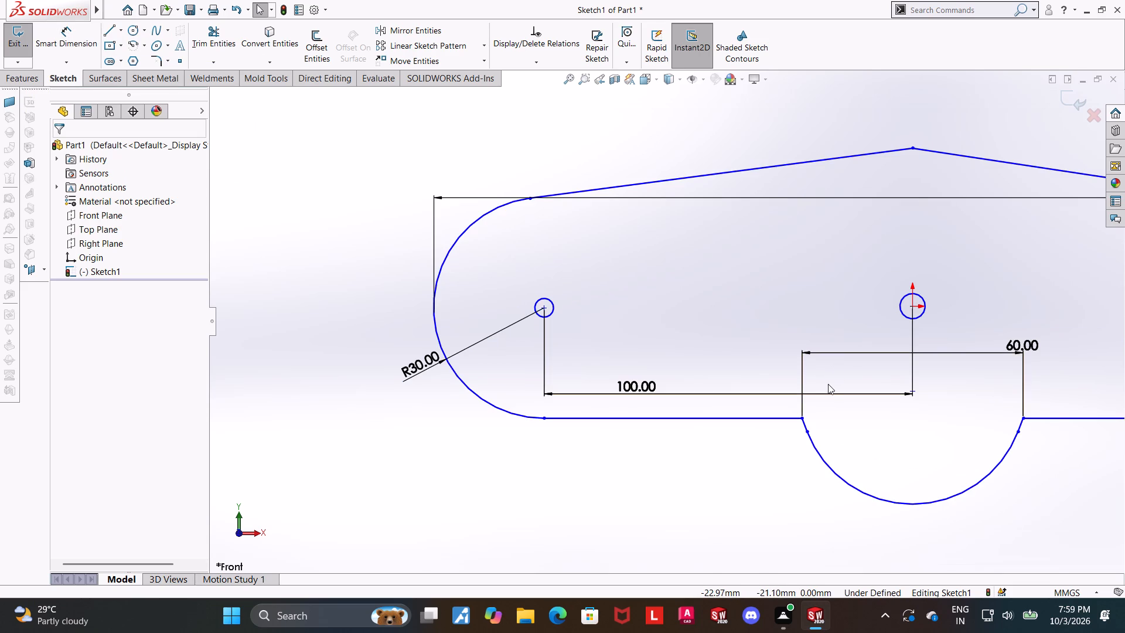
key(Escape)
Reshape the leg's bottom arc freehand to a radius of about 26 mm, leaving a slanted line on each side.
scroll(979, 449, up, 1)
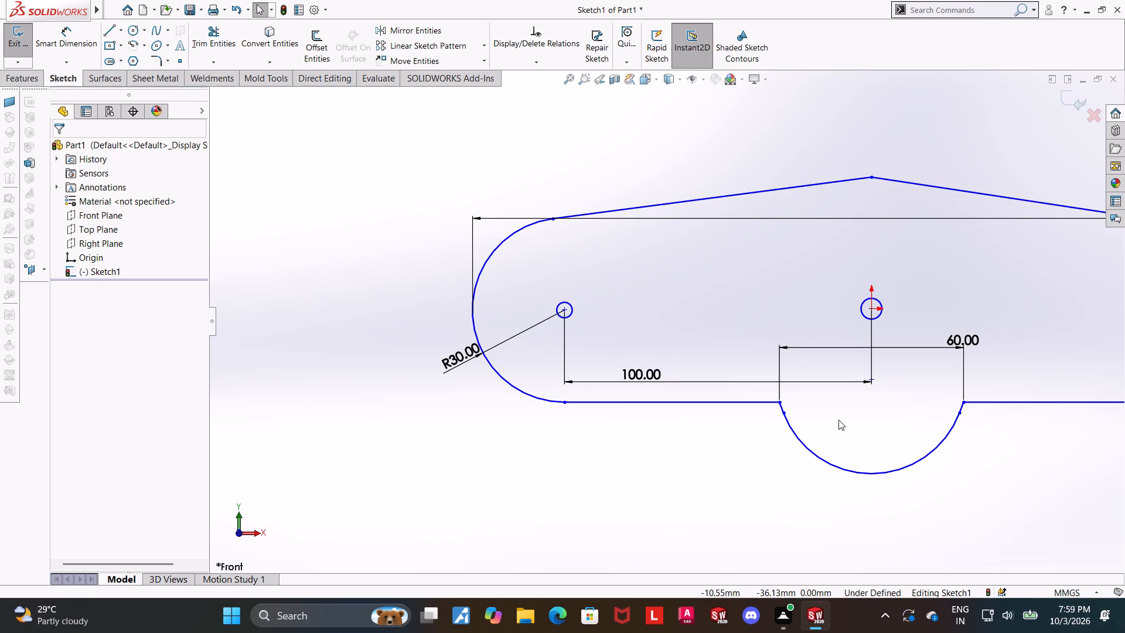
drag(865, 474, 868, 532)
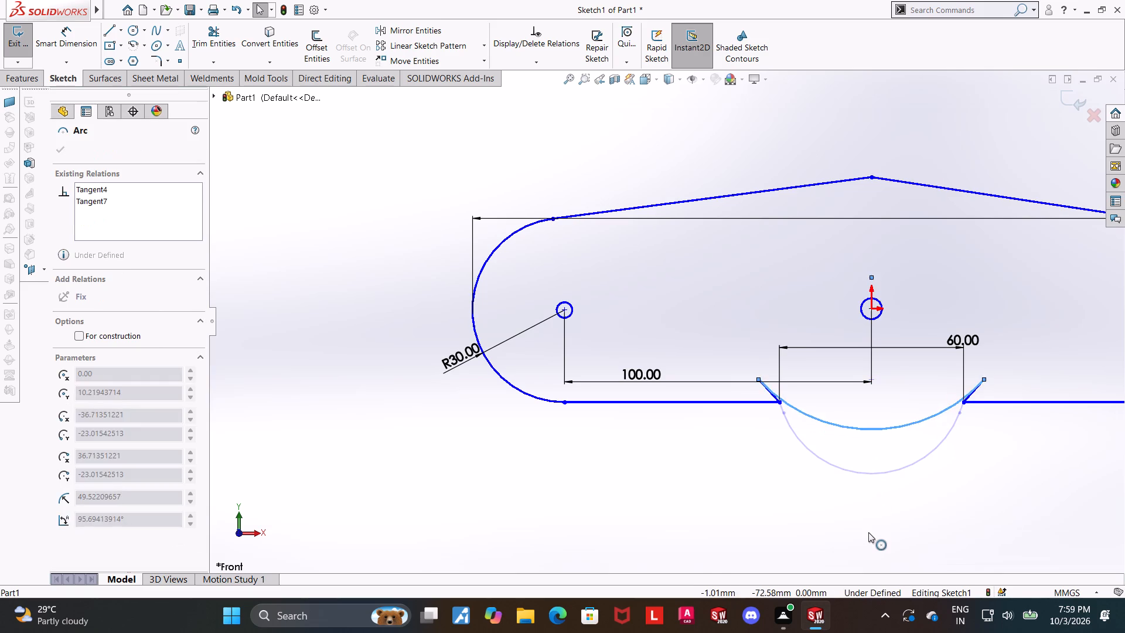
drag(868, 532, 861, 458)
click(1061, 478)
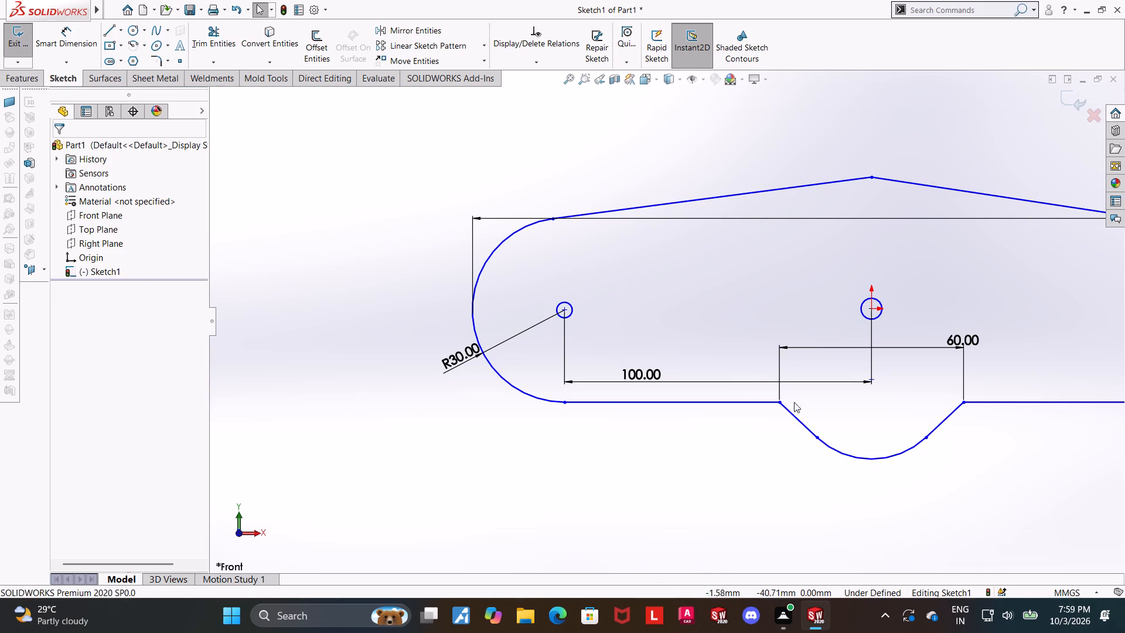
Sketch a short vertical centerline from the leg arc's centre point downward, ending inside the arc.
scroll(780, 394, down, 5)
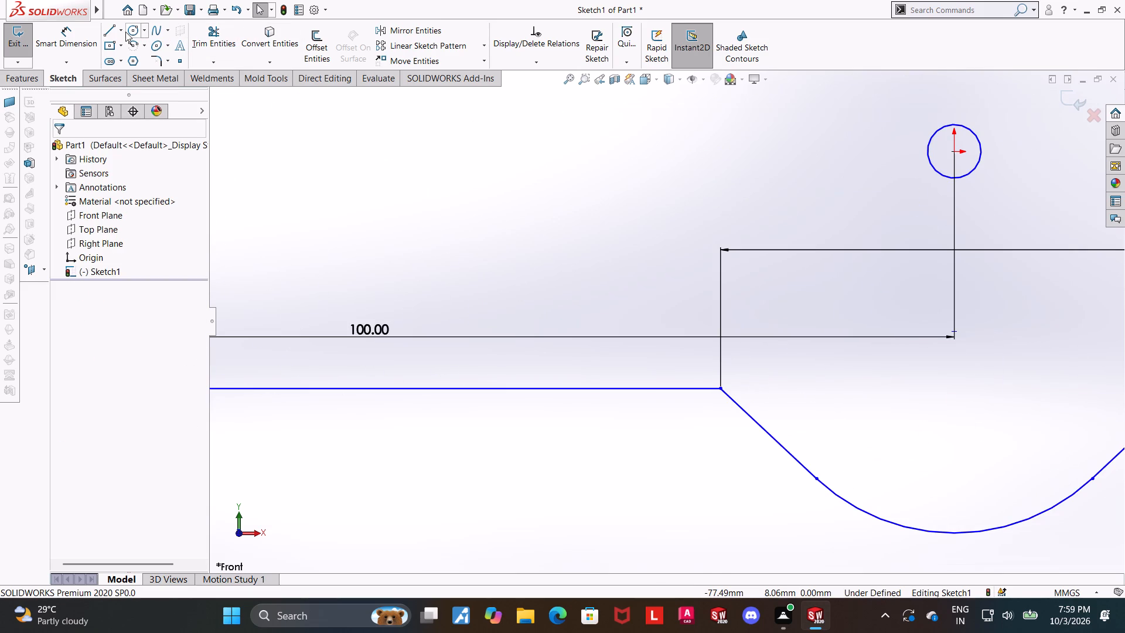
click(125, 32)
key(Escape)
click(120, 30)
click(125, 63)
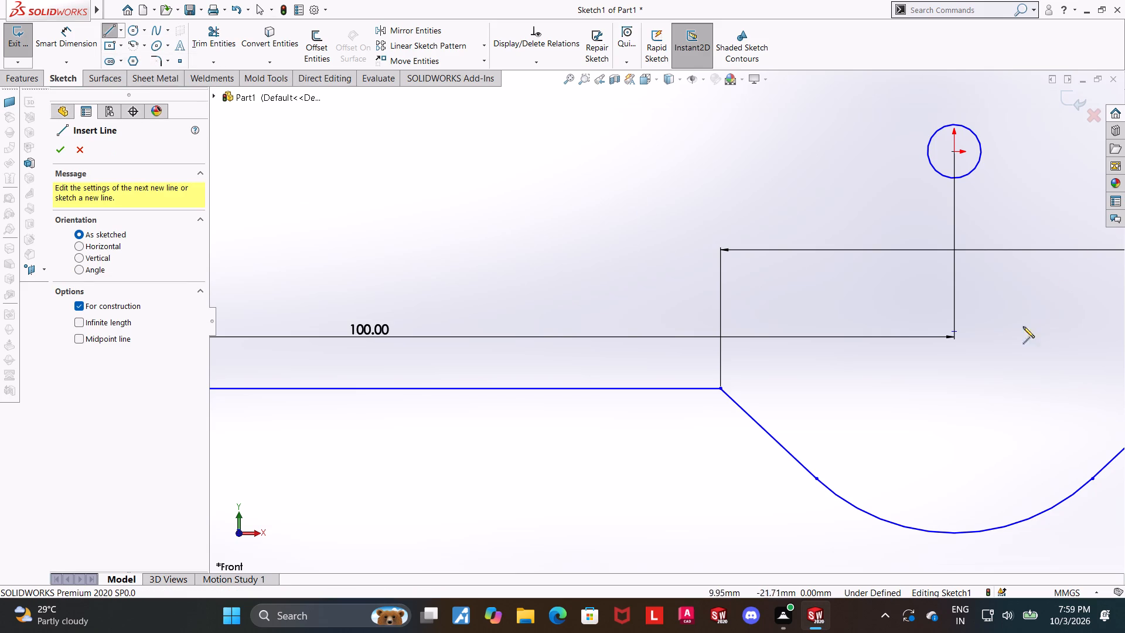
click(953, 333)
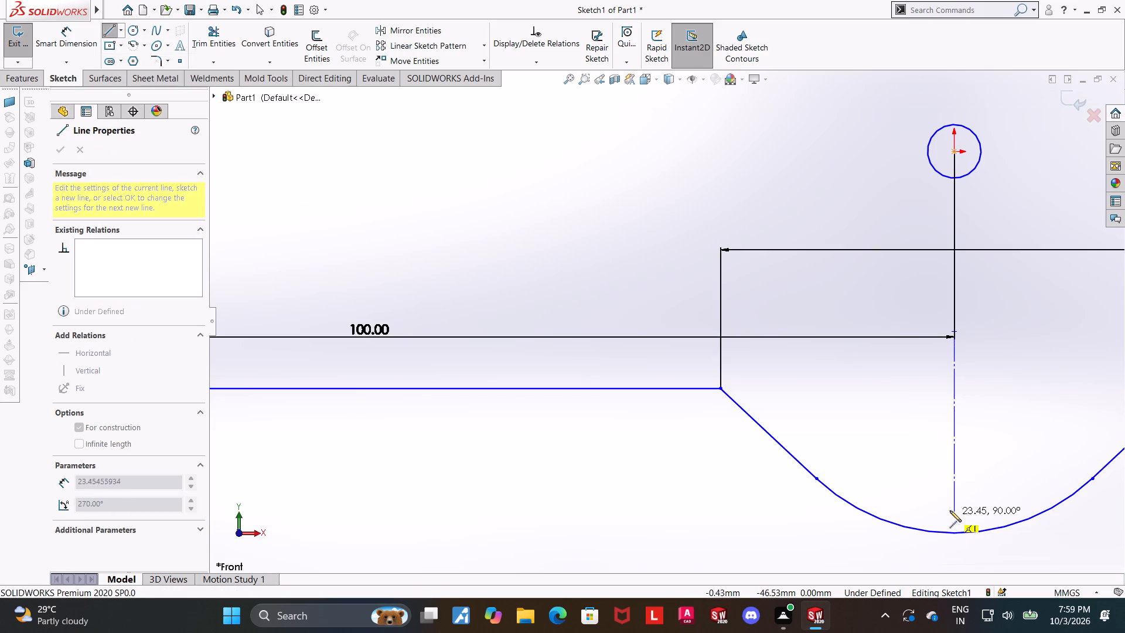
click(954, 491)
key(Escape)
key(Escape)
key(Escape)
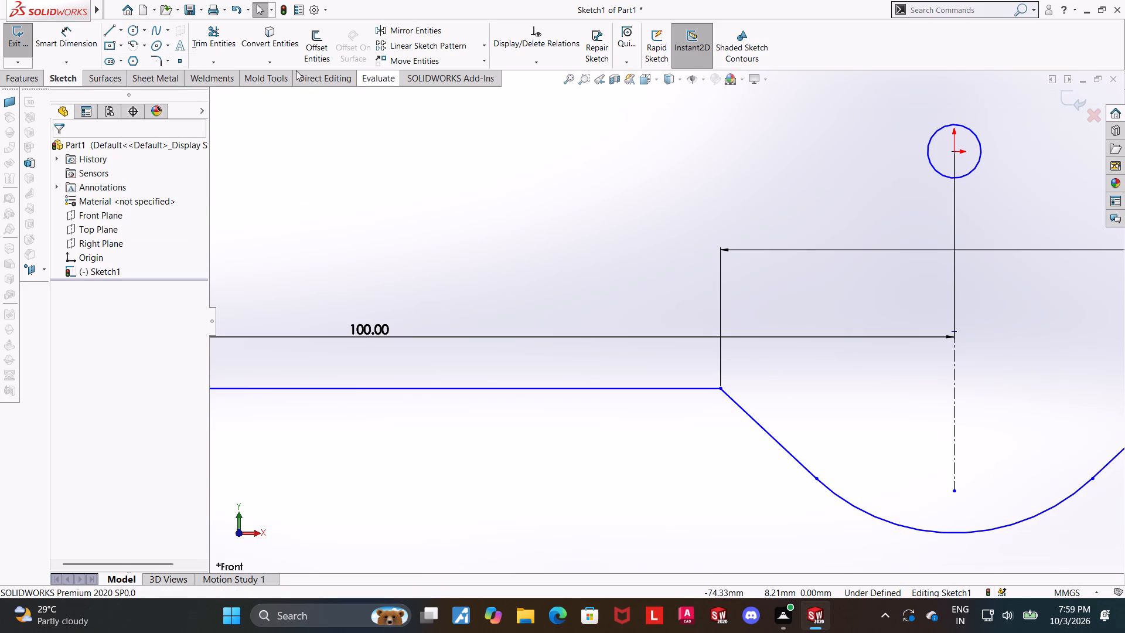
Make the leg's two slanted side lines symmetric about the vertical centerline.
click(783, 448)
ctrl+click(954, 416)
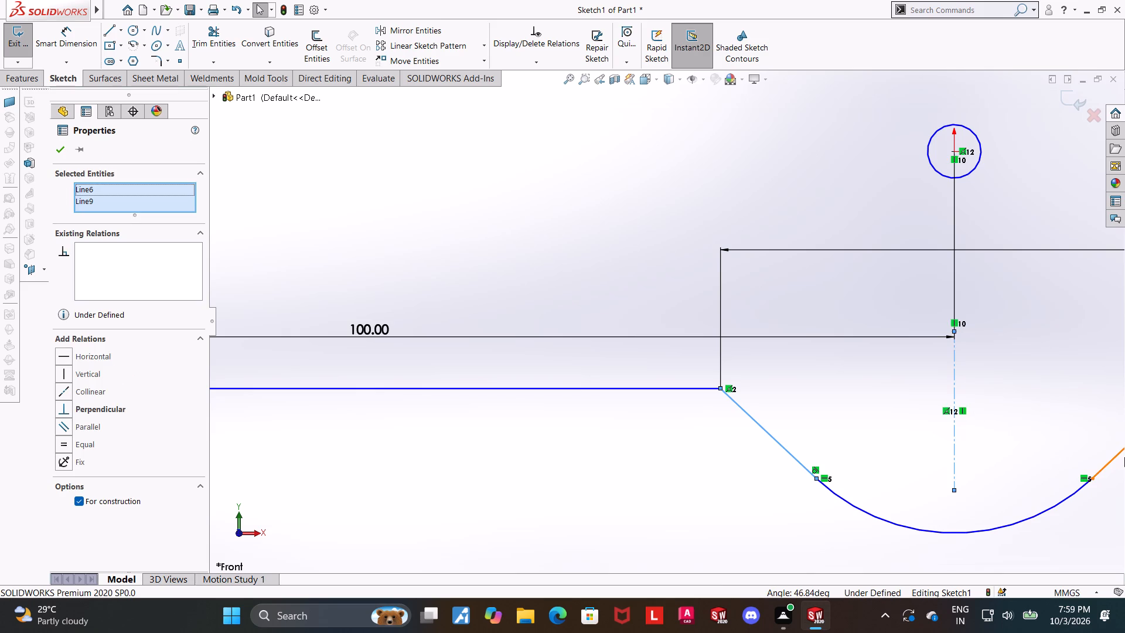
ctrl+click(1106, 467)
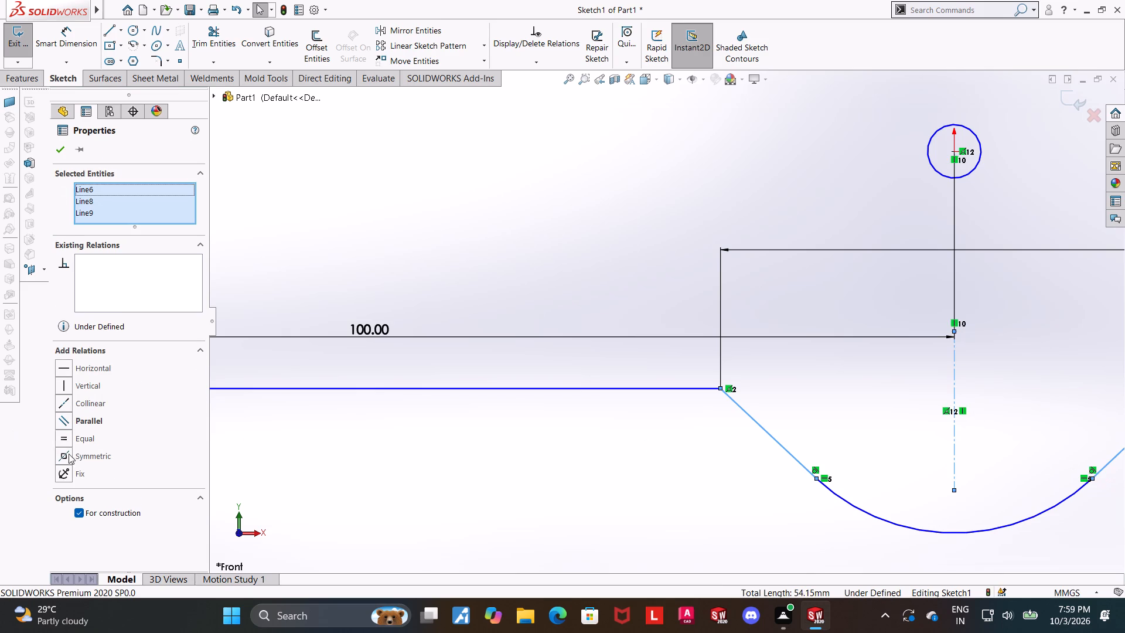
click(70, 462)
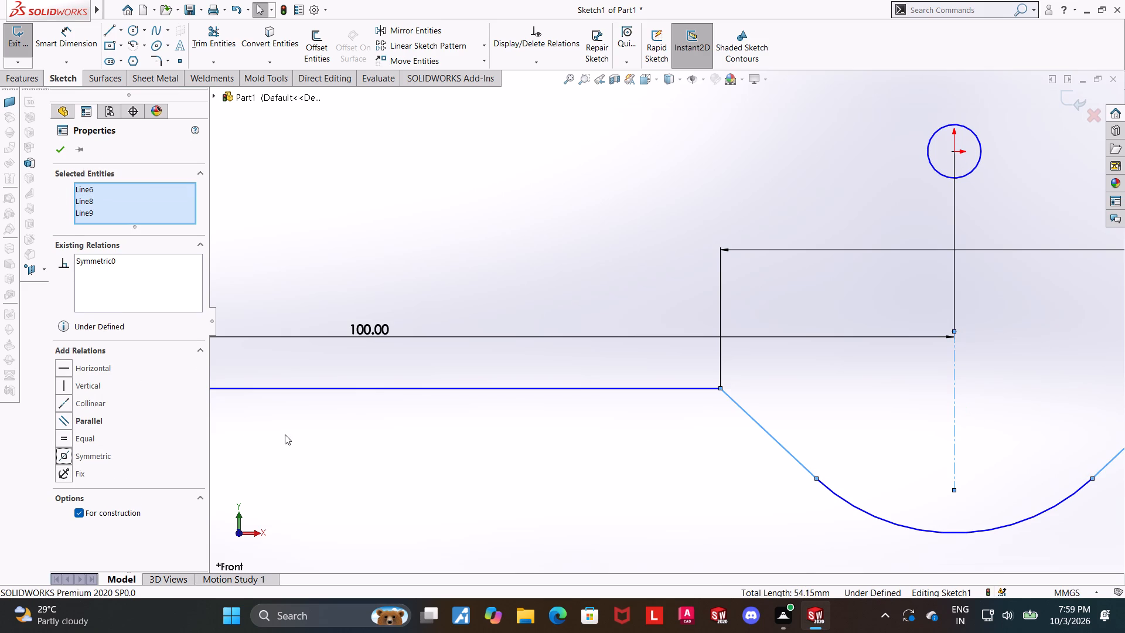
click(61, 148)
Dimension the leg's bottom arc with a 20 mm radius.
scroll(636, 361, up, 4)
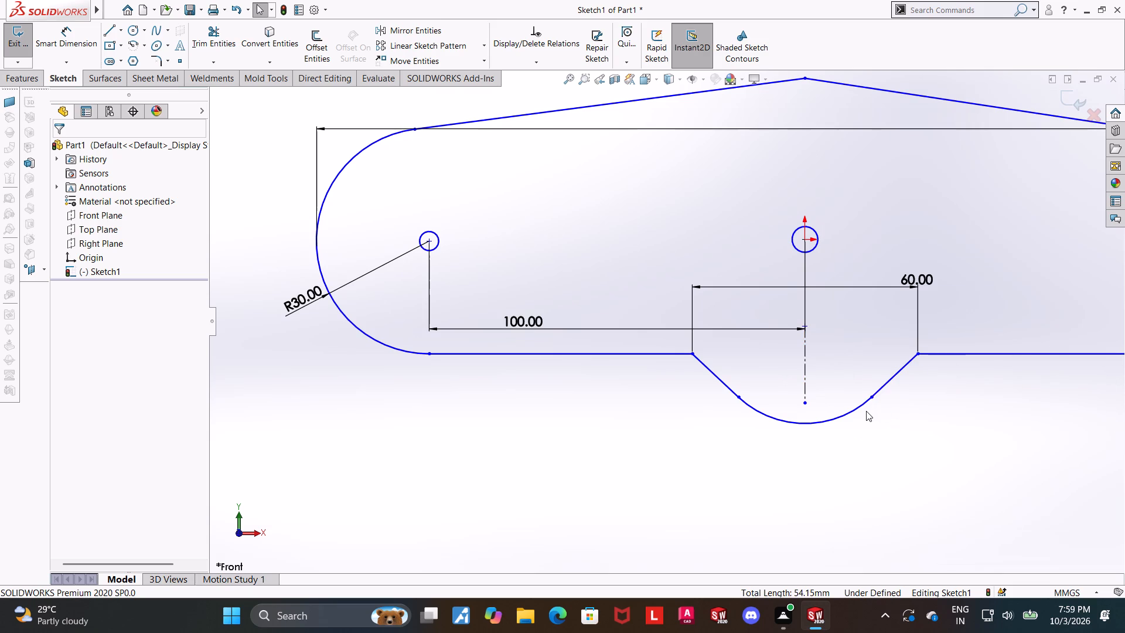
click(64, 31)
click(775, 421)
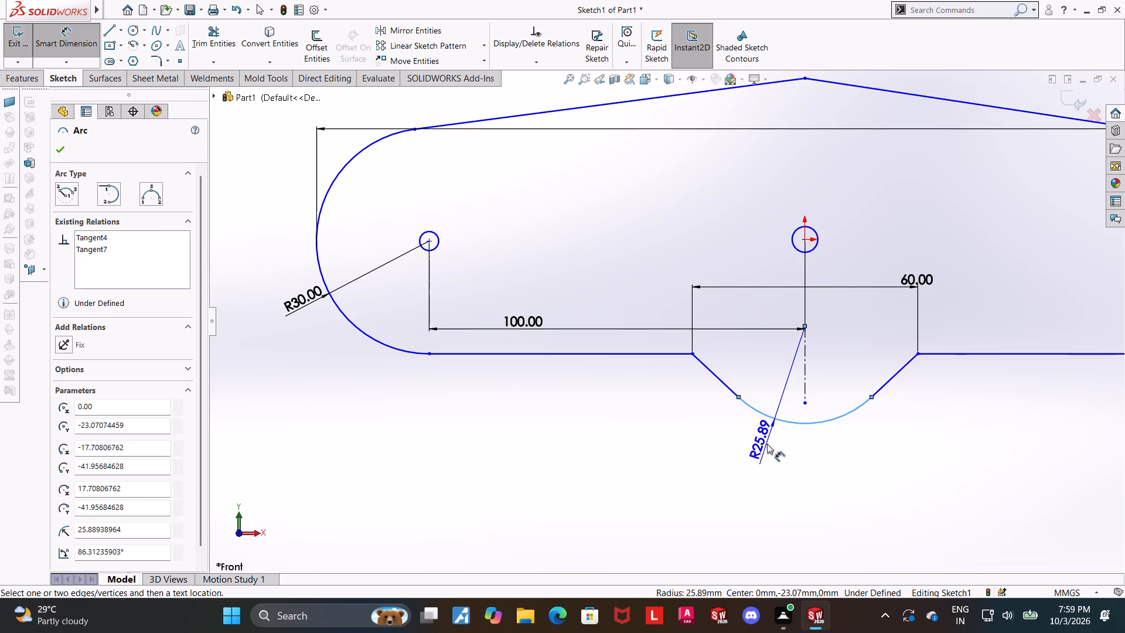
click(766, 453)
text(20)
key(Return)
key(Escape)
key(Escape)
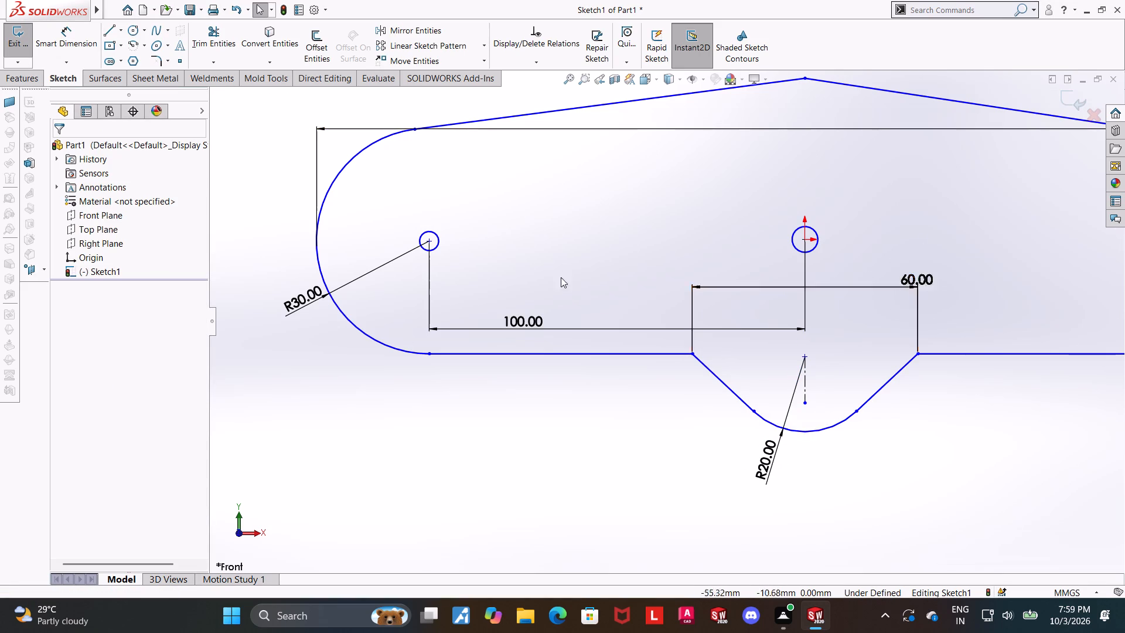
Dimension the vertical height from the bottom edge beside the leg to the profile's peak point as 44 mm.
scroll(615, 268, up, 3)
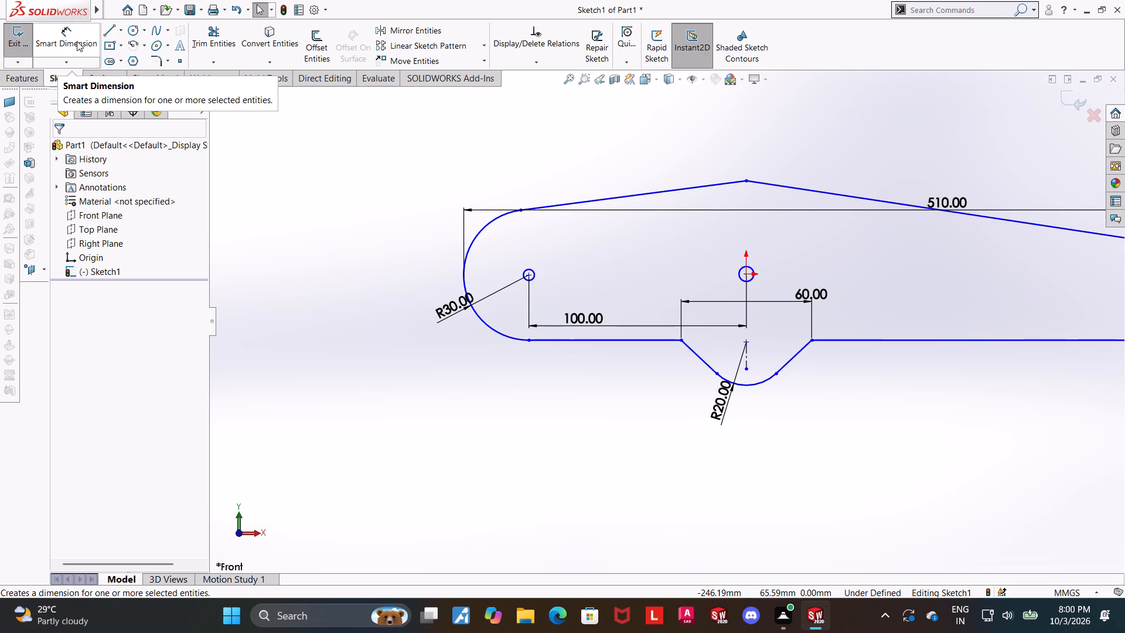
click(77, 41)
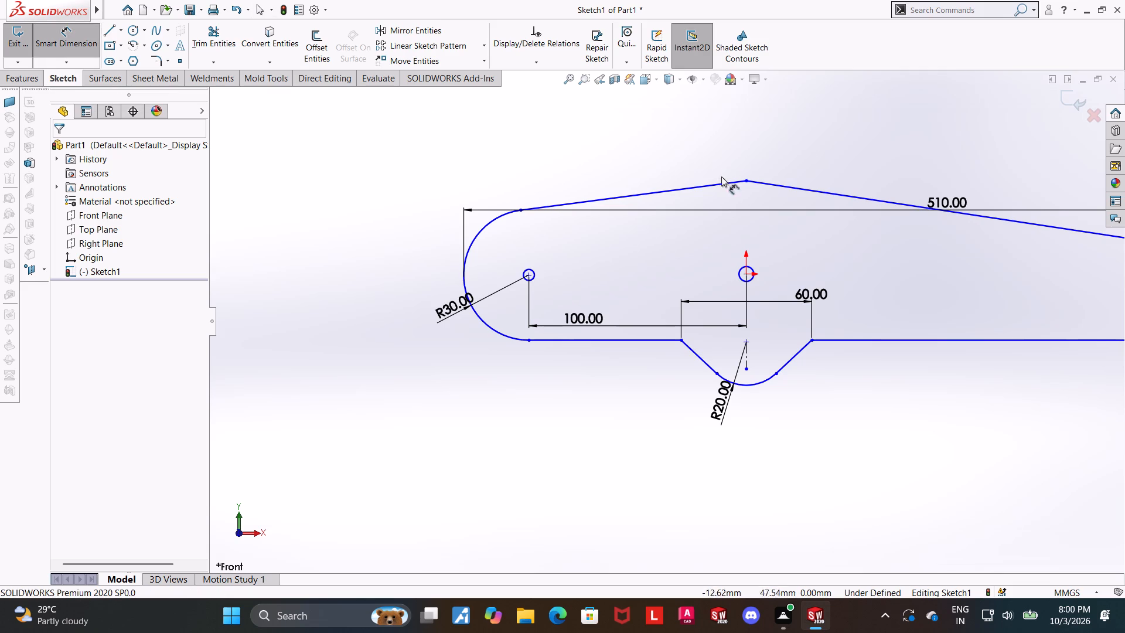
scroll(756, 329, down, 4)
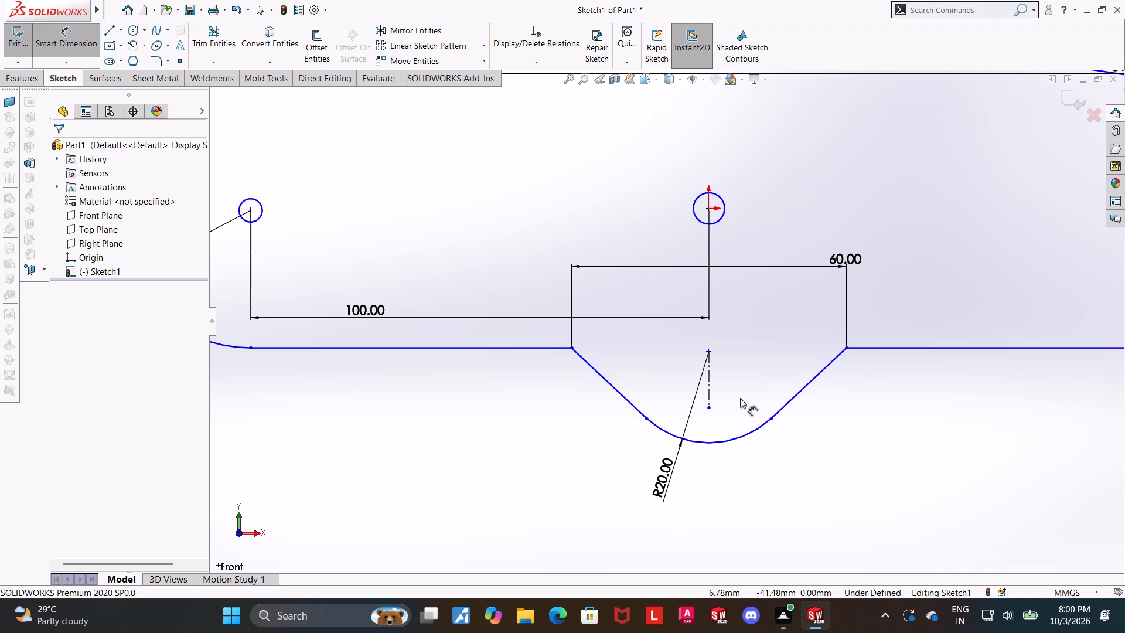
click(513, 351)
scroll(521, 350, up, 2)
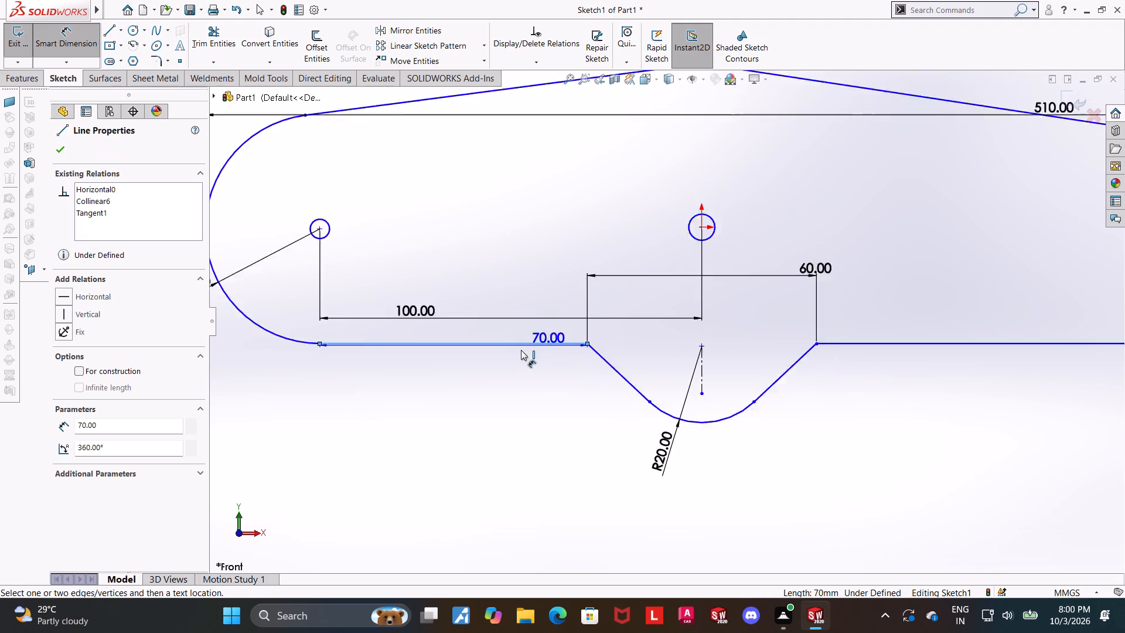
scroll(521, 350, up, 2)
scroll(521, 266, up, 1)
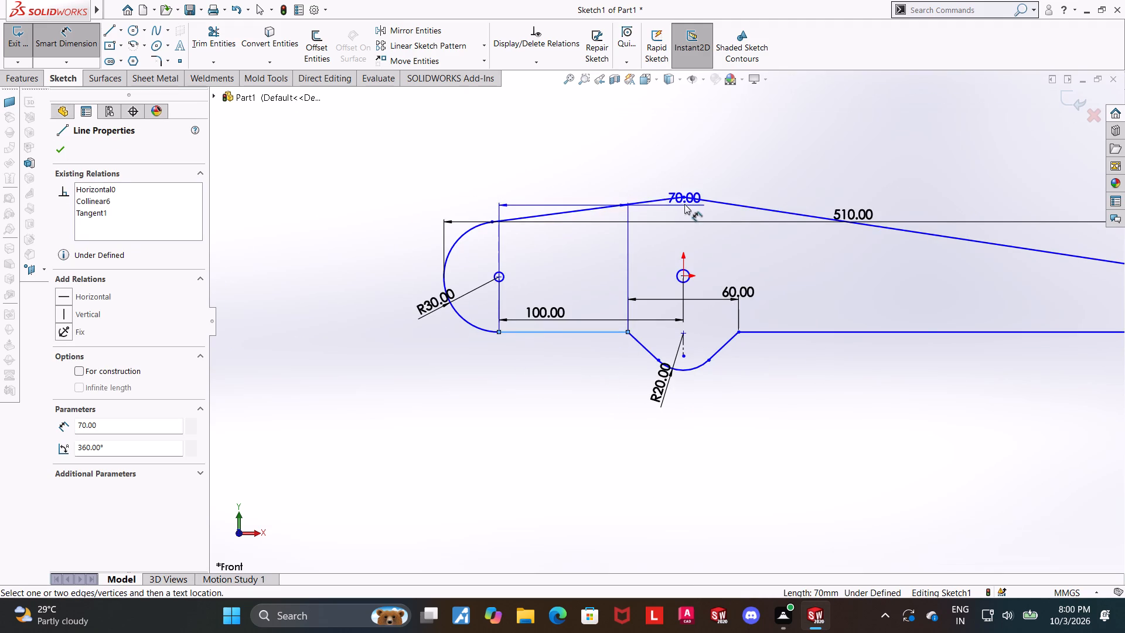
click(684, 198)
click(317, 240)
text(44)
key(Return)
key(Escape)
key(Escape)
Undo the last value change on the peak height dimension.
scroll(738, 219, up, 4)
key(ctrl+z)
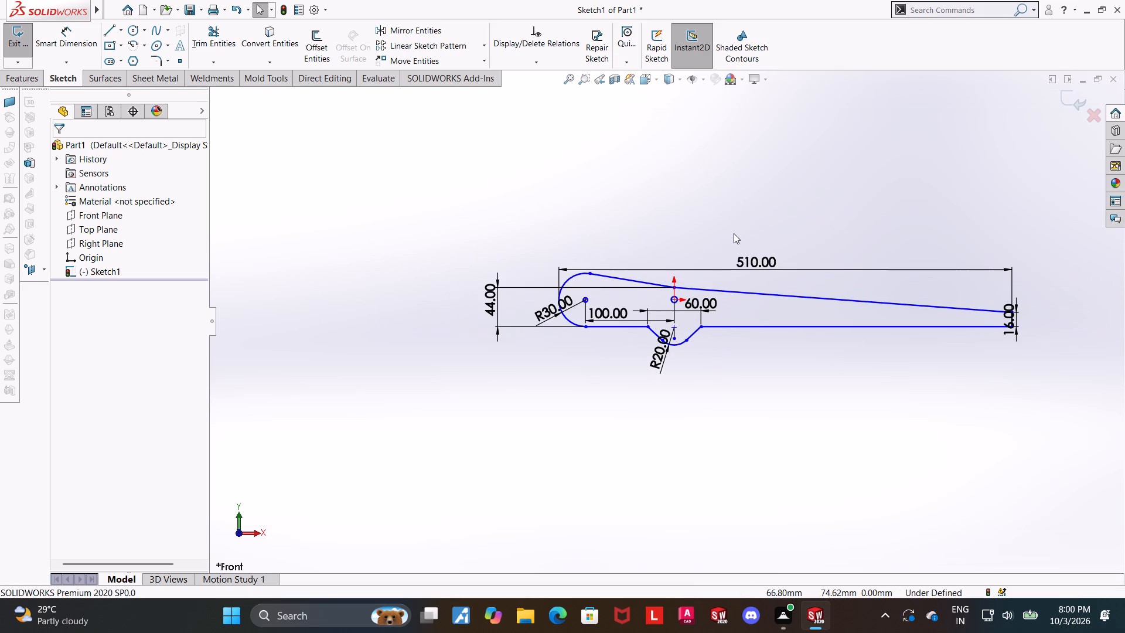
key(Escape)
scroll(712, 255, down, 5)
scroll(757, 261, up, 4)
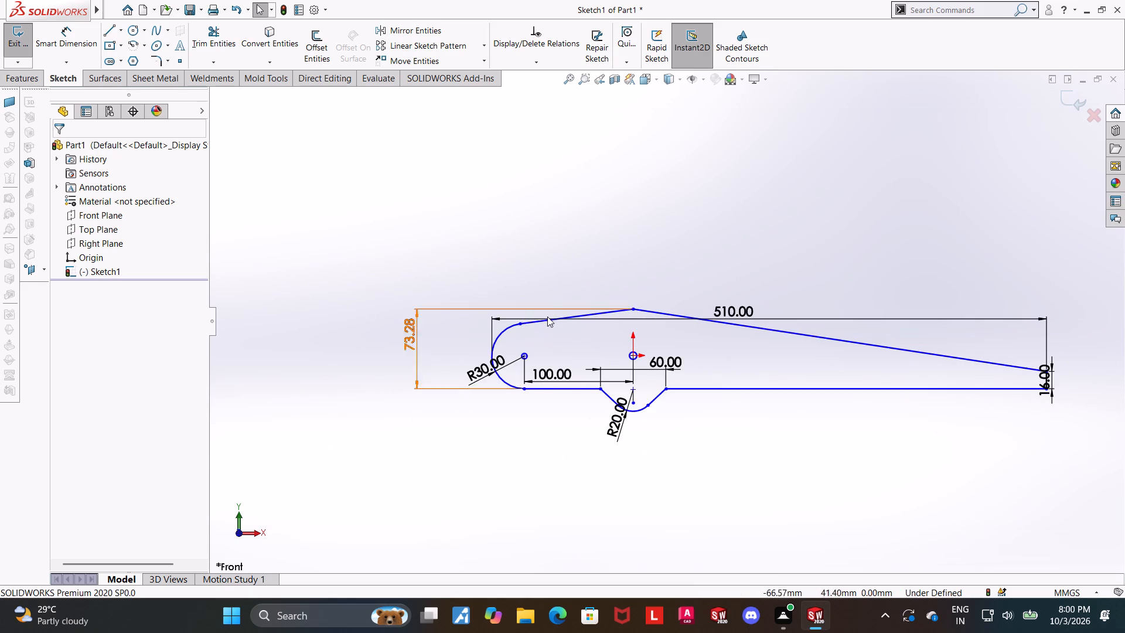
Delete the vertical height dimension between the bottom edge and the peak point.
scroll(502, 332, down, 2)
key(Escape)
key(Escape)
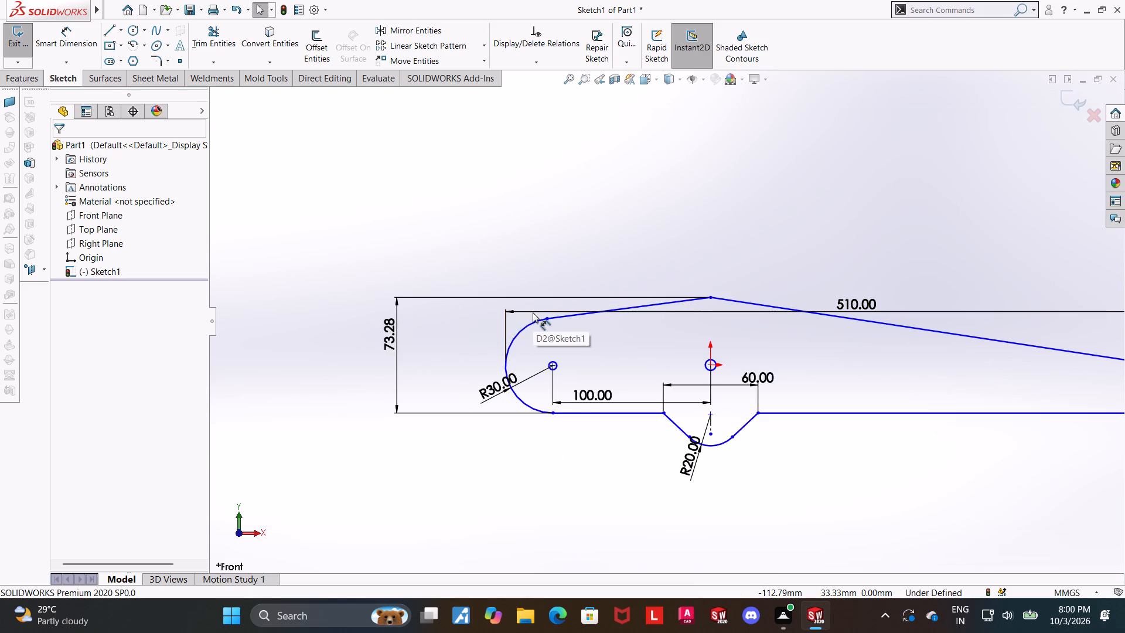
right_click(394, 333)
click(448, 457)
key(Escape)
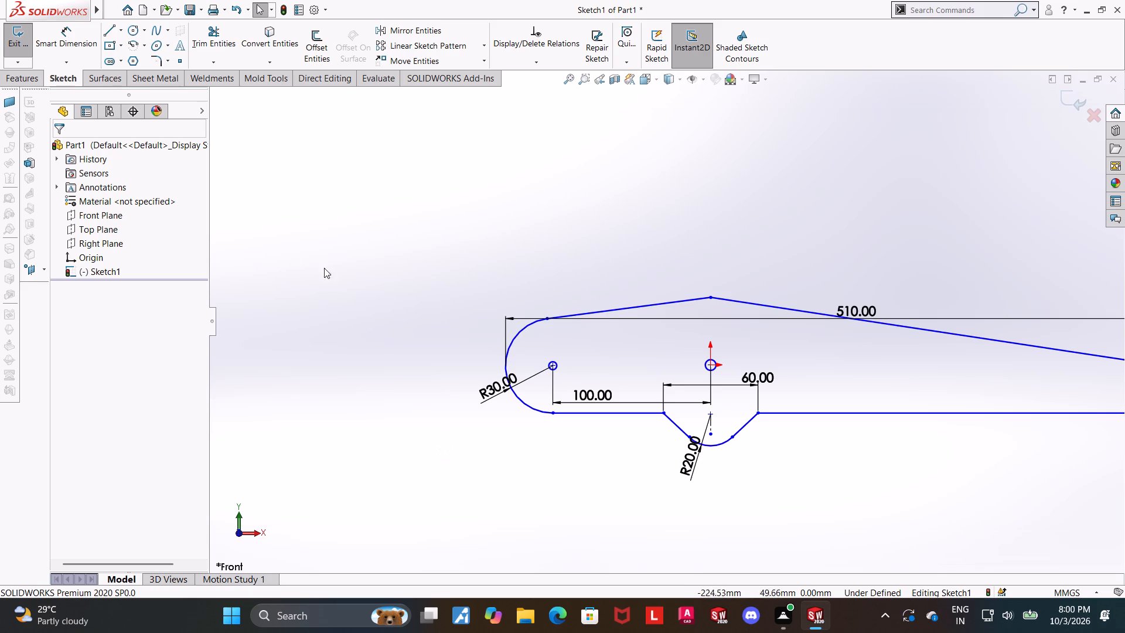
Dimension the vertical distance between the rounded end arc's lower endpoint and the profile's peak point as 44 mm.
click(87, 35)
click(553, 414)
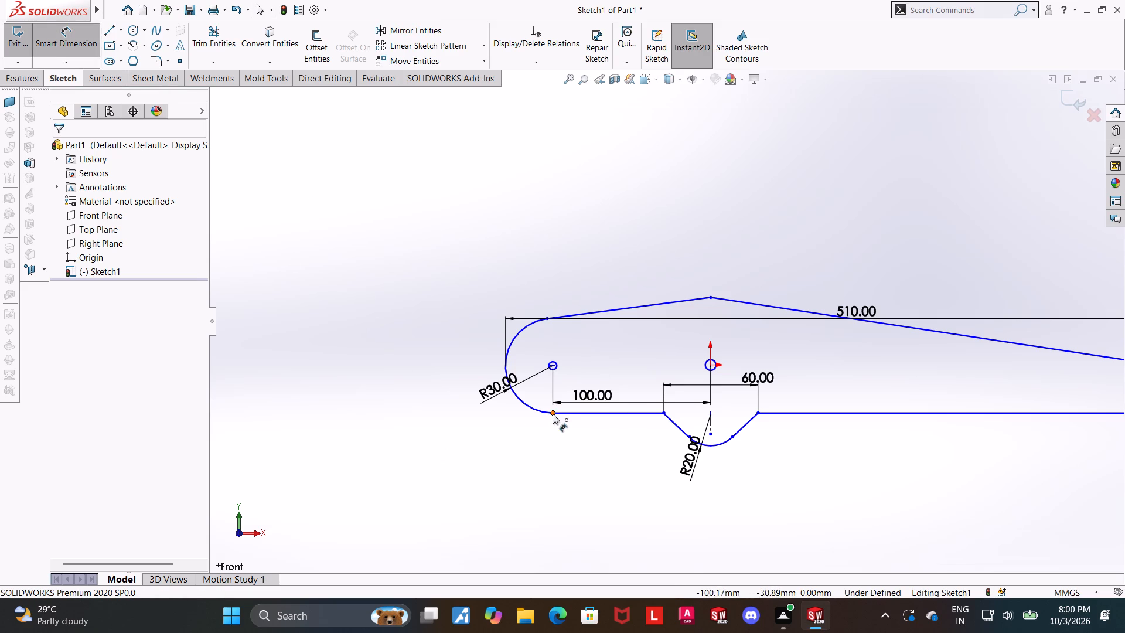
click(710, 298)
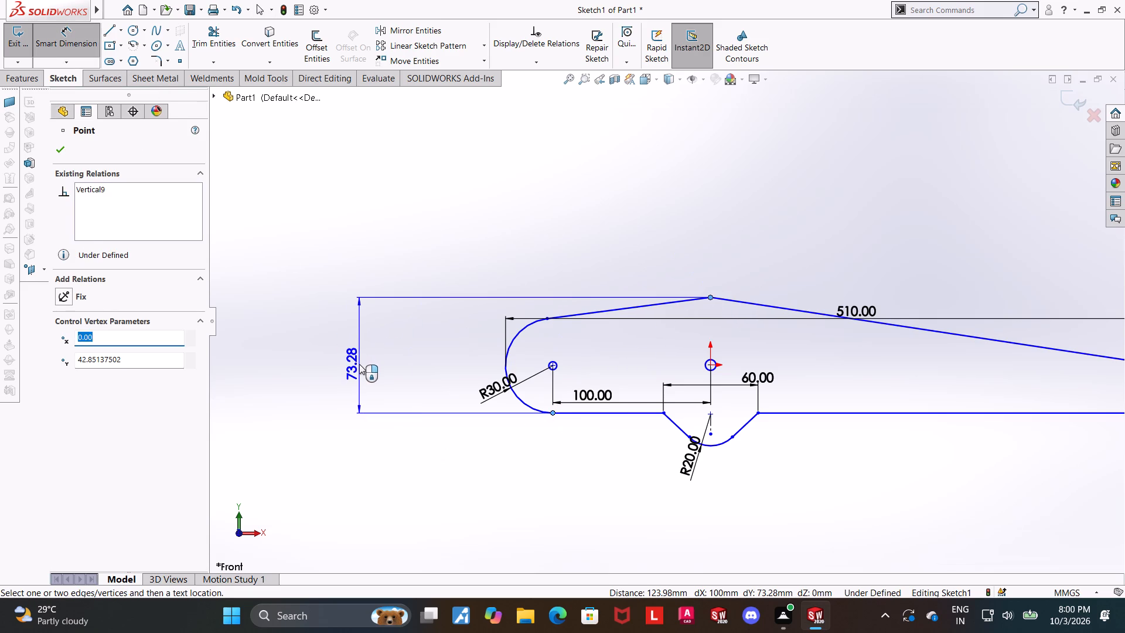
click(359, 364)
text(44)
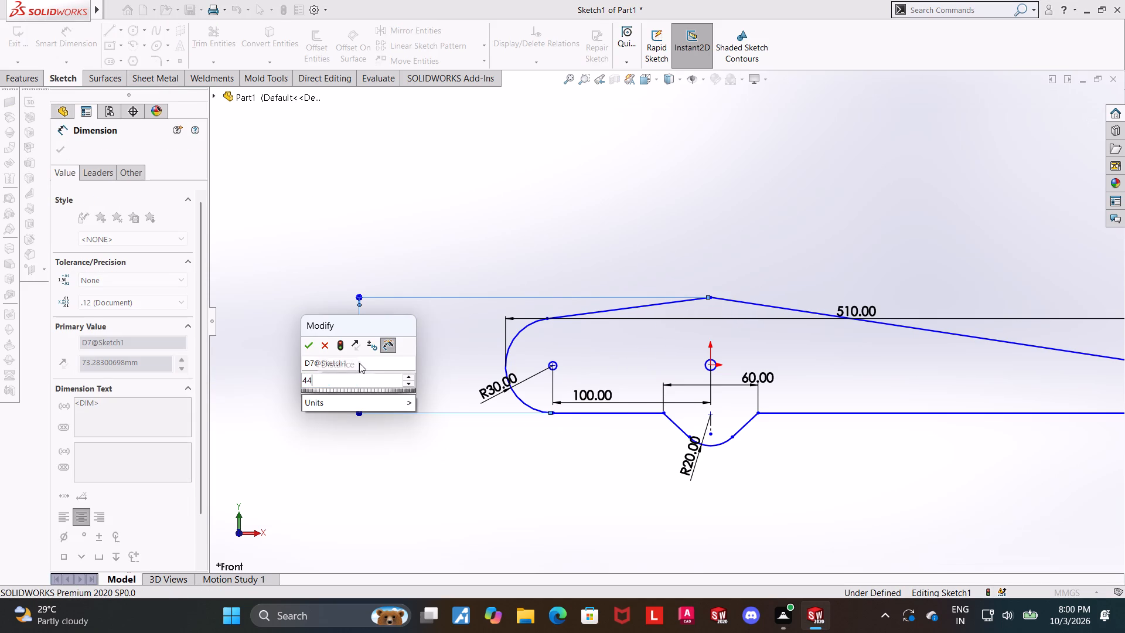
key(Return)
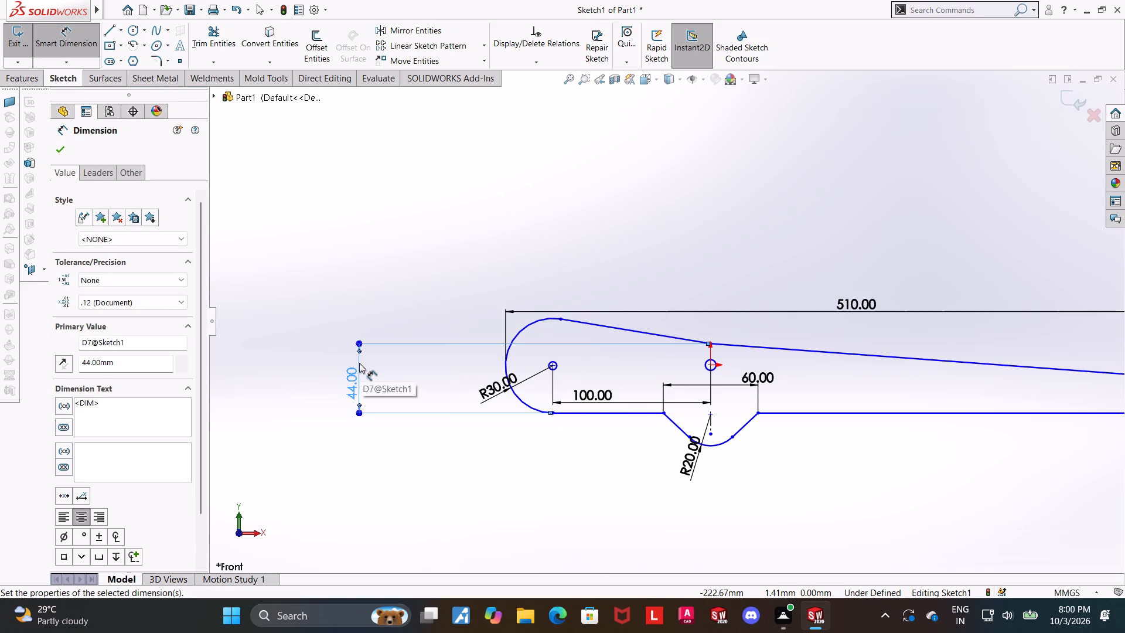
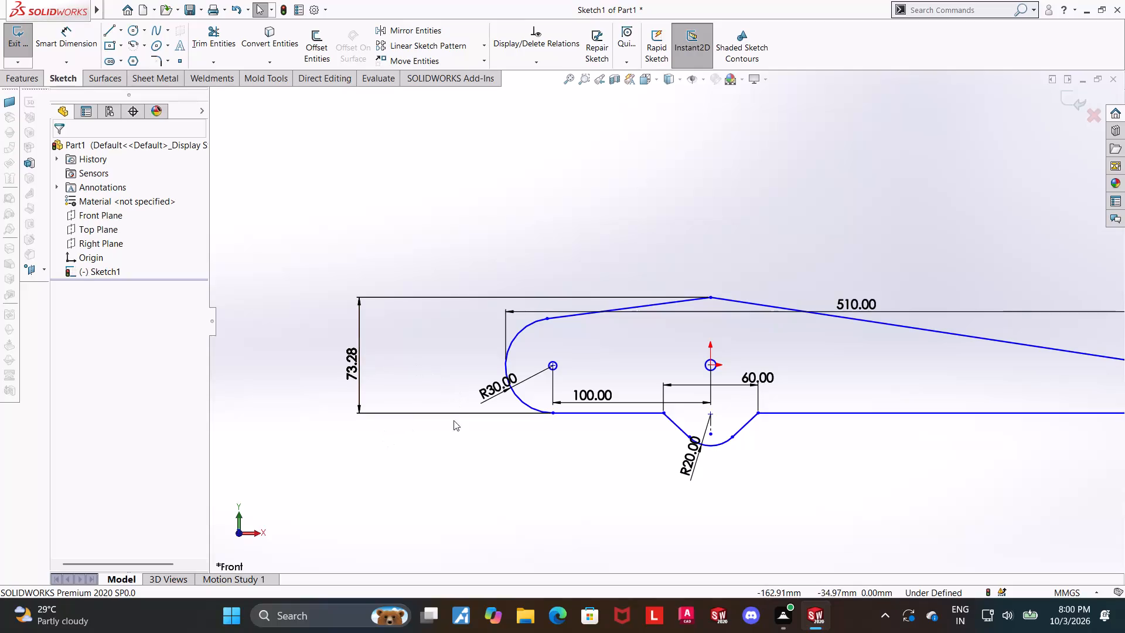
Set the radius of the rounded end arc to 13 mm.
double_click(487, 389)
drag(513, 387, 509, 387)
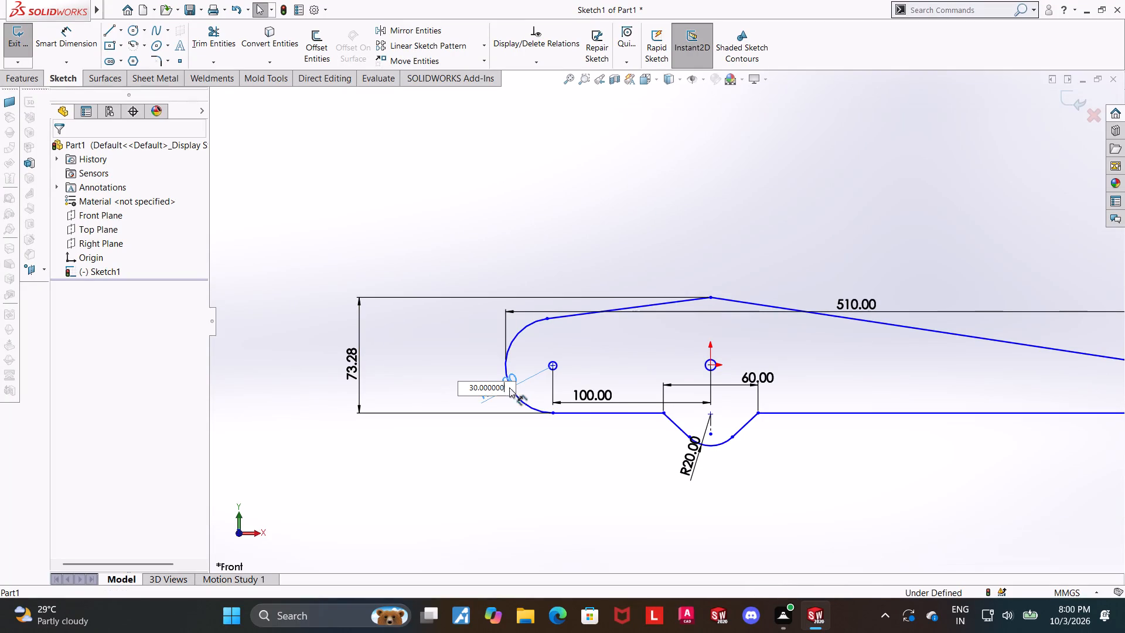
drag(509, 387, 391, 383)
text(13)
key(Return)
key(Escape)
key(Escape)
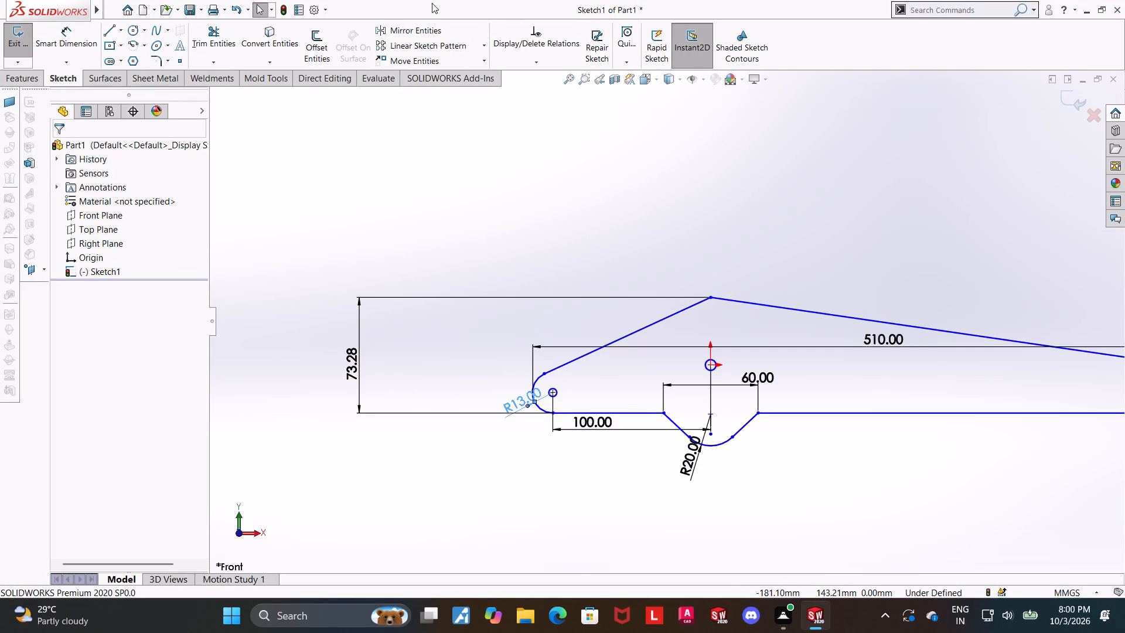
Set the vertical height dimension from the rounded end's lower endpoint to the profile's peak to 44 mm.
double_click(345, 367)
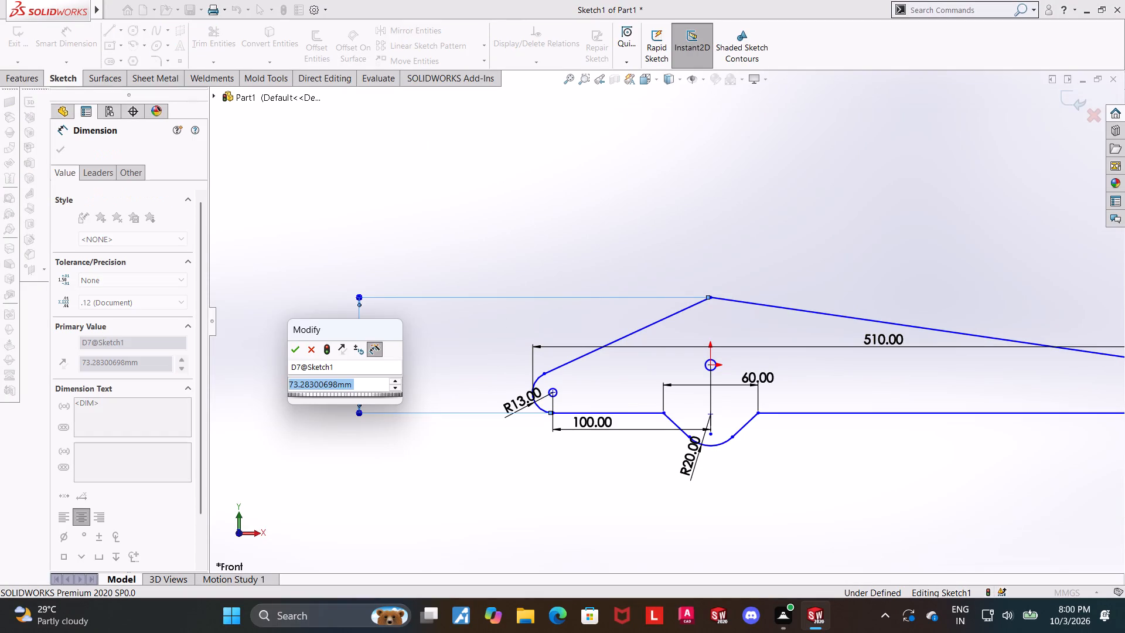
text(44)
key(Return)
key(Escape)
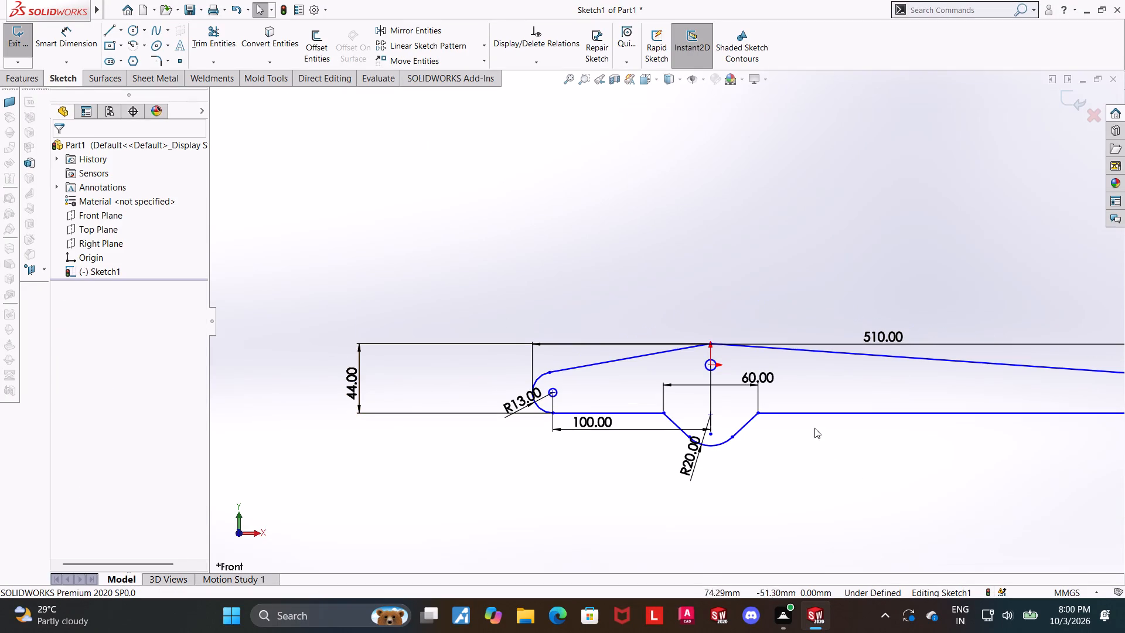
Reposition the rounded end's radius dimension label outside the profile, clear of the hole.
scroll(762, 396, down, 2)
scroll(761, 391, up, 5)
scroll(687, 345, down, 2)
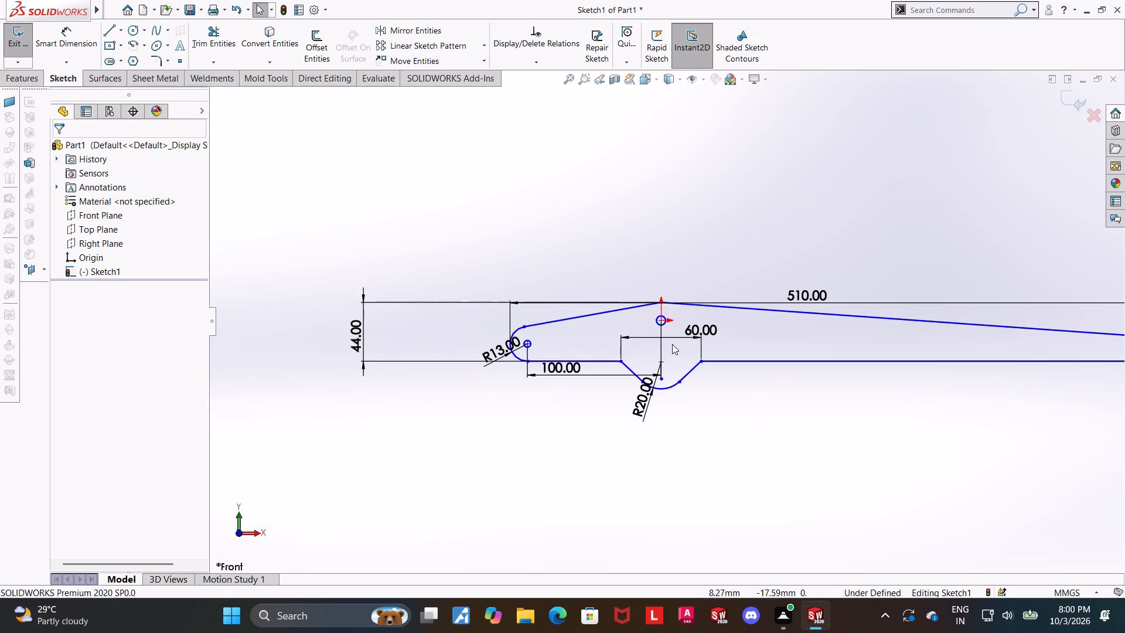
scroll(662, 344, down, 4)
drag(330, 346, 304, 310)
click(312, 417)
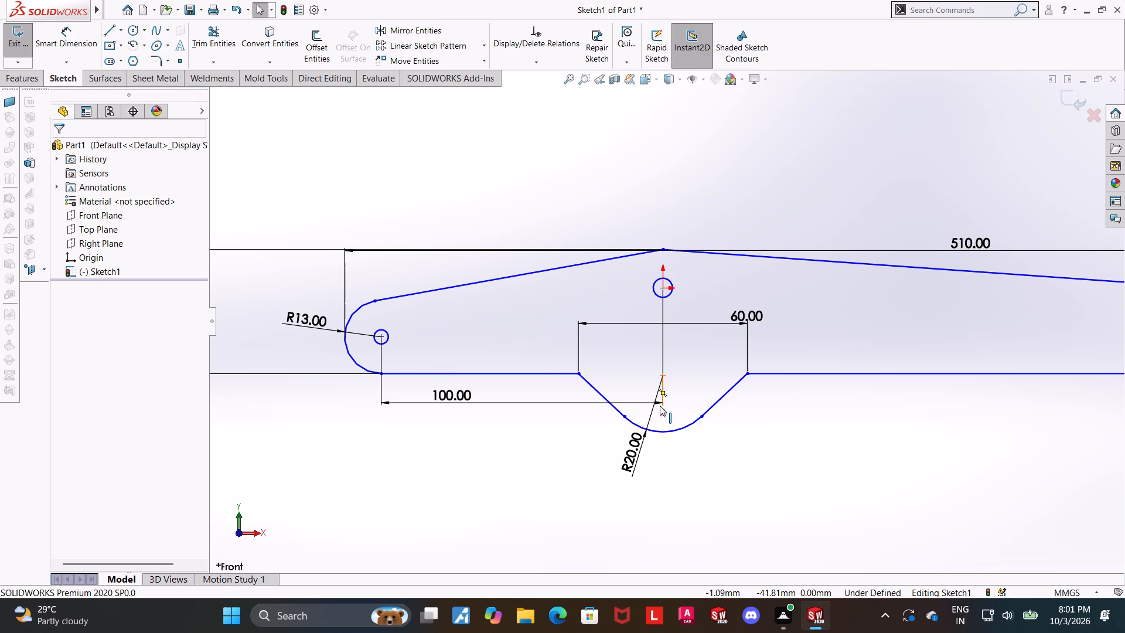
Dimension the diameter of the hole in the rounded end as 12 mm.
click(60, 28)
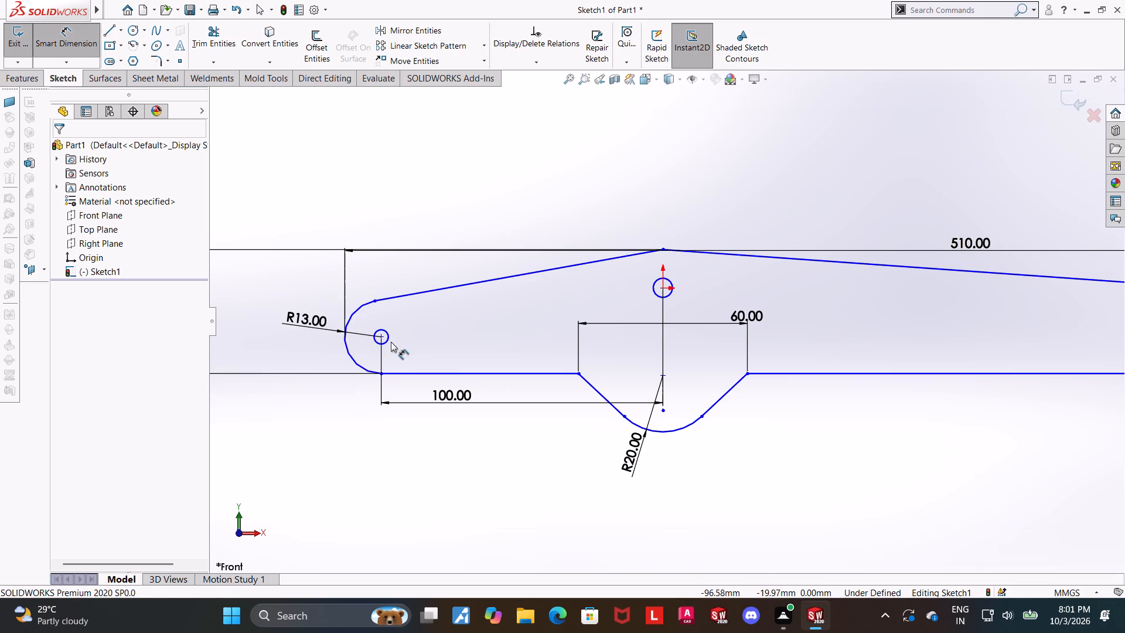
click(390, 342)
click(406, 339)
text(12)
key(Return)
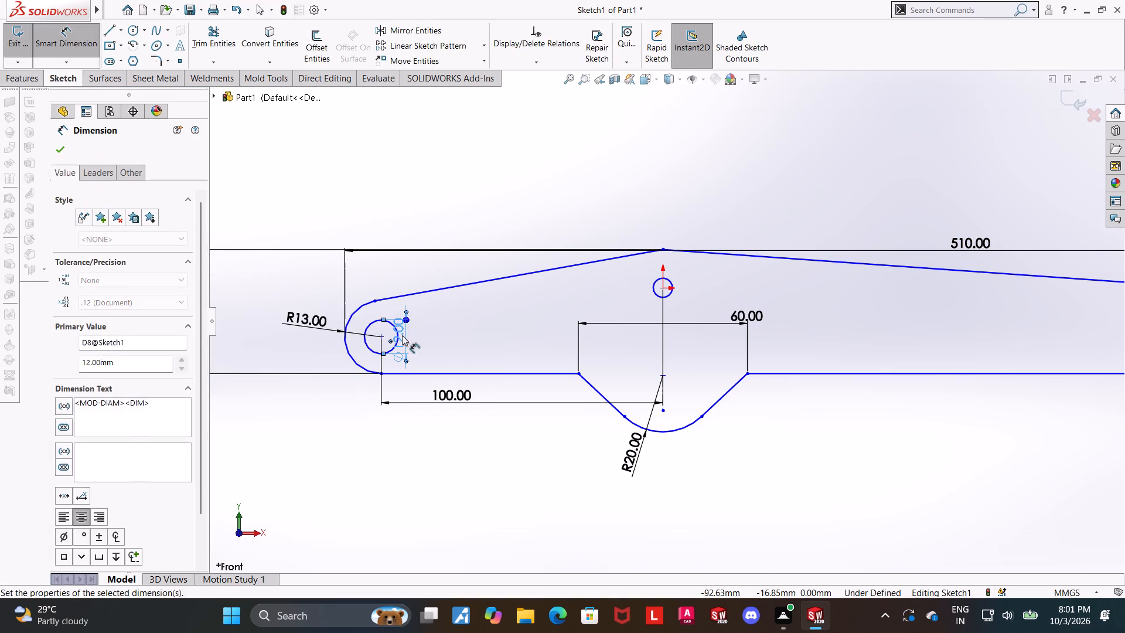
key(Escape)
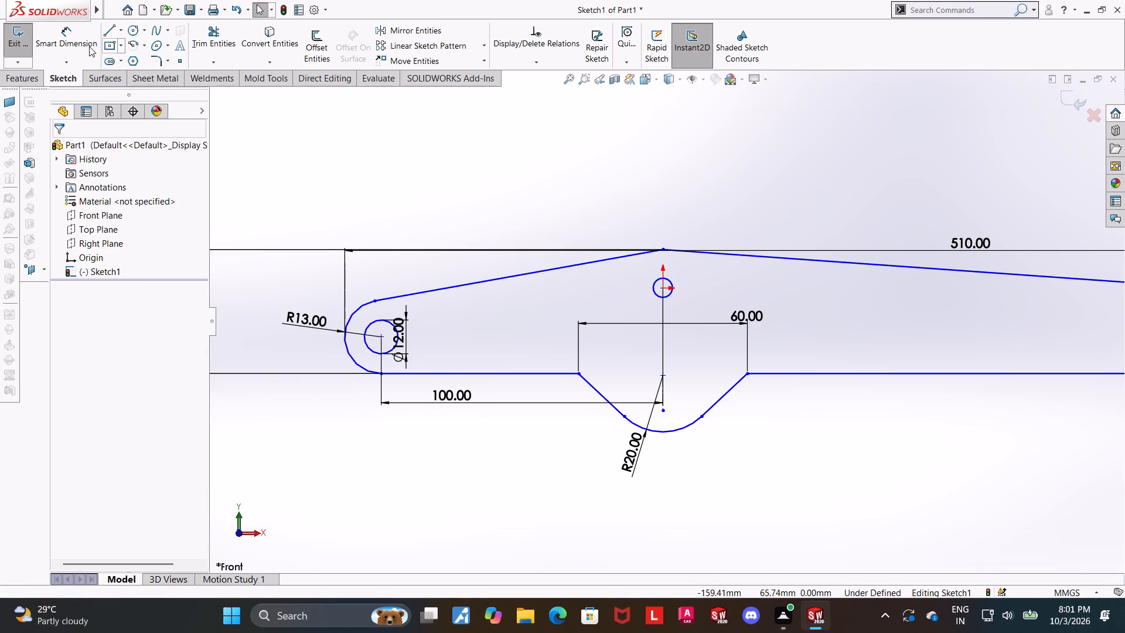
Dimension the diameter of the hole at the origin as 6 mm.
click(89, 46)
click(670, 292)
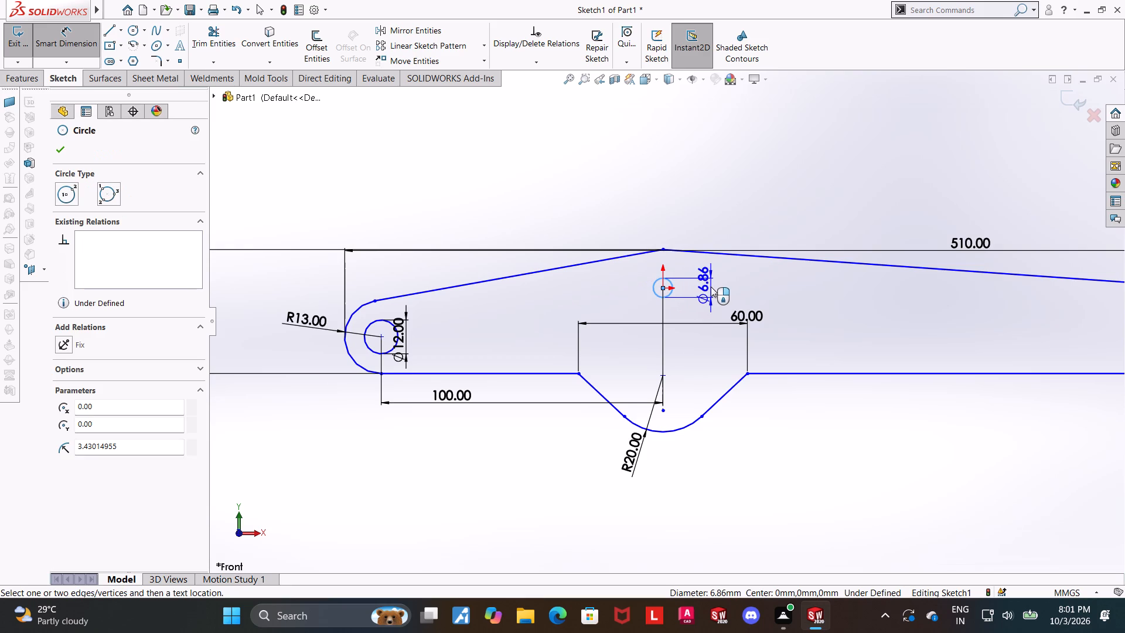
click(711, 287)
key(6)
key(Return)
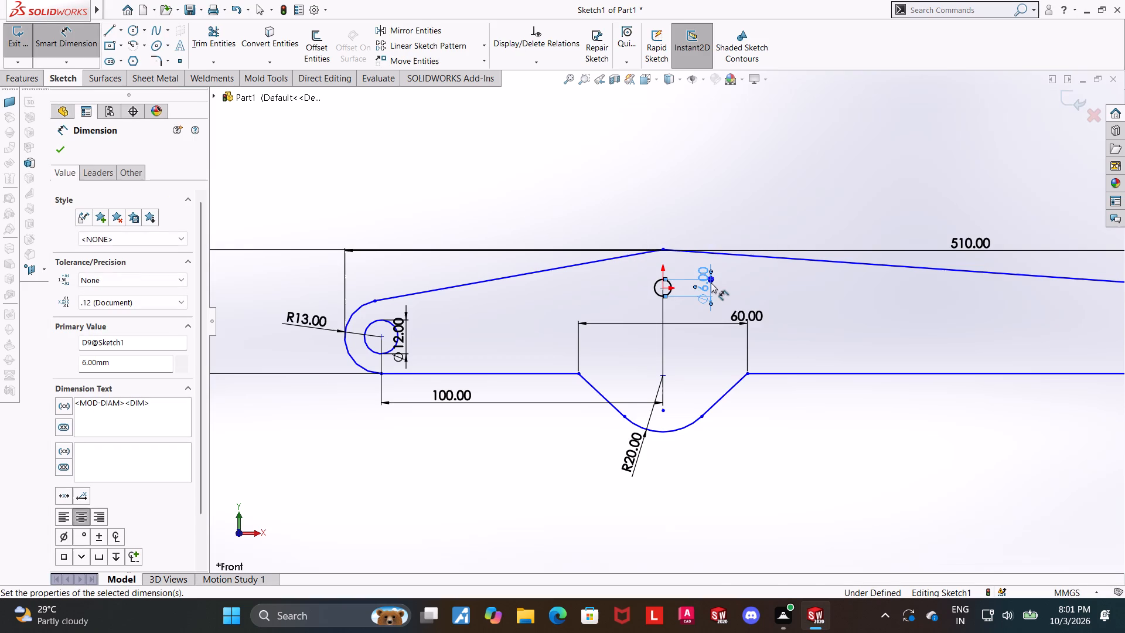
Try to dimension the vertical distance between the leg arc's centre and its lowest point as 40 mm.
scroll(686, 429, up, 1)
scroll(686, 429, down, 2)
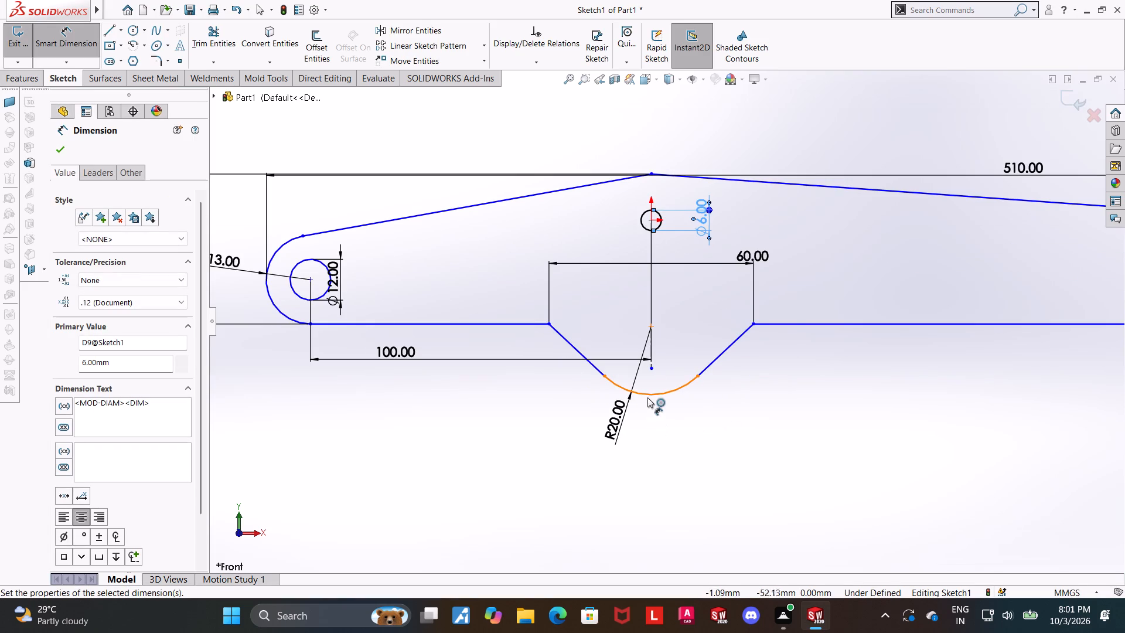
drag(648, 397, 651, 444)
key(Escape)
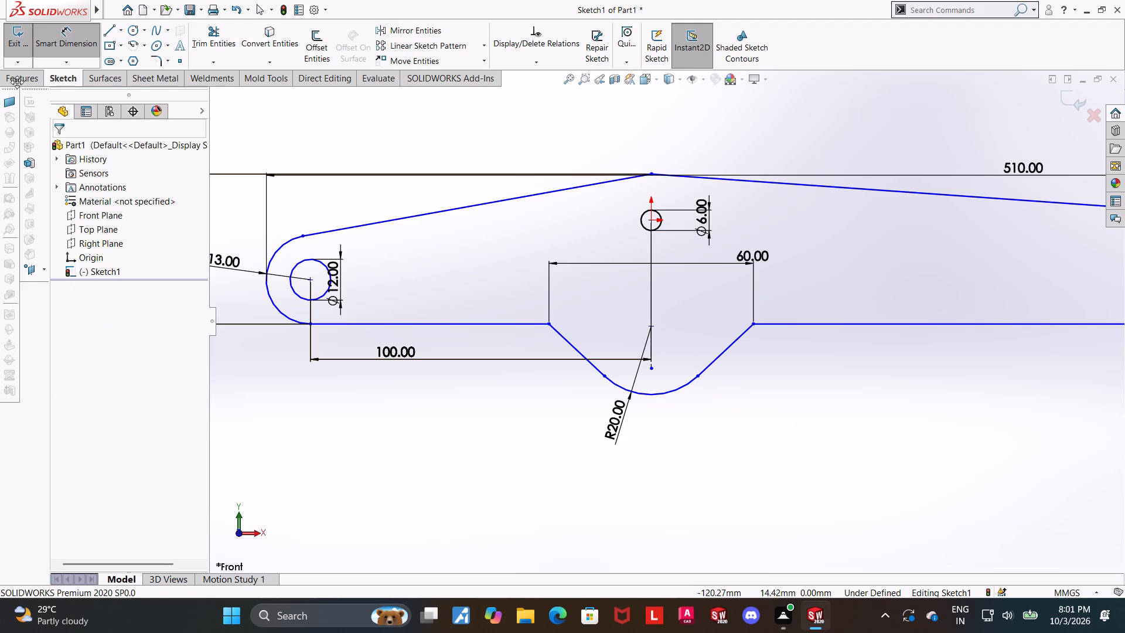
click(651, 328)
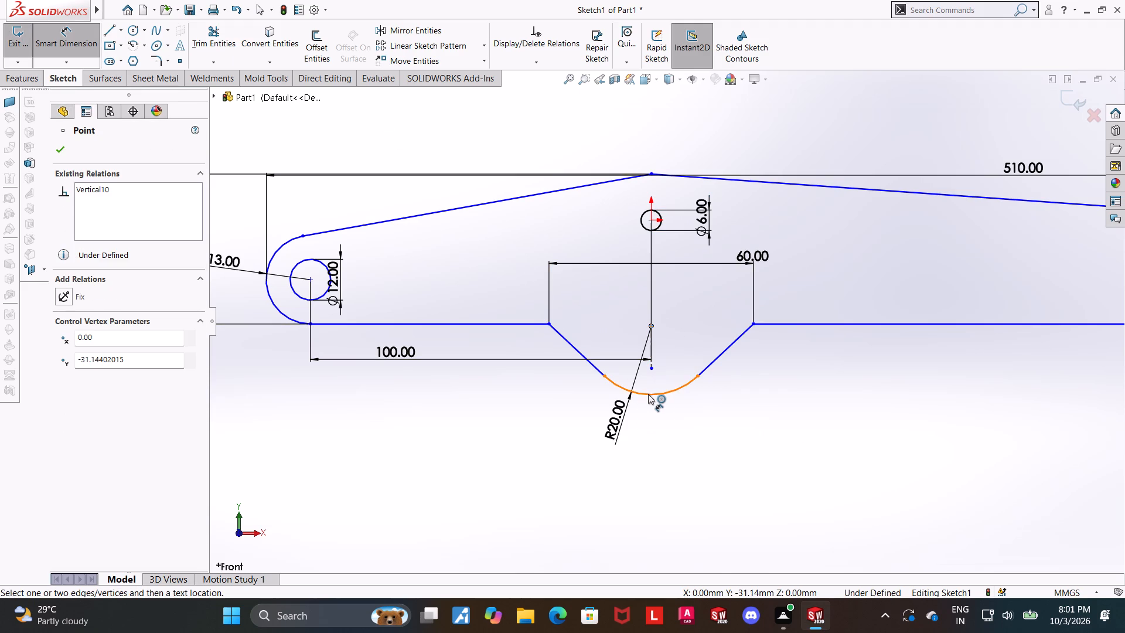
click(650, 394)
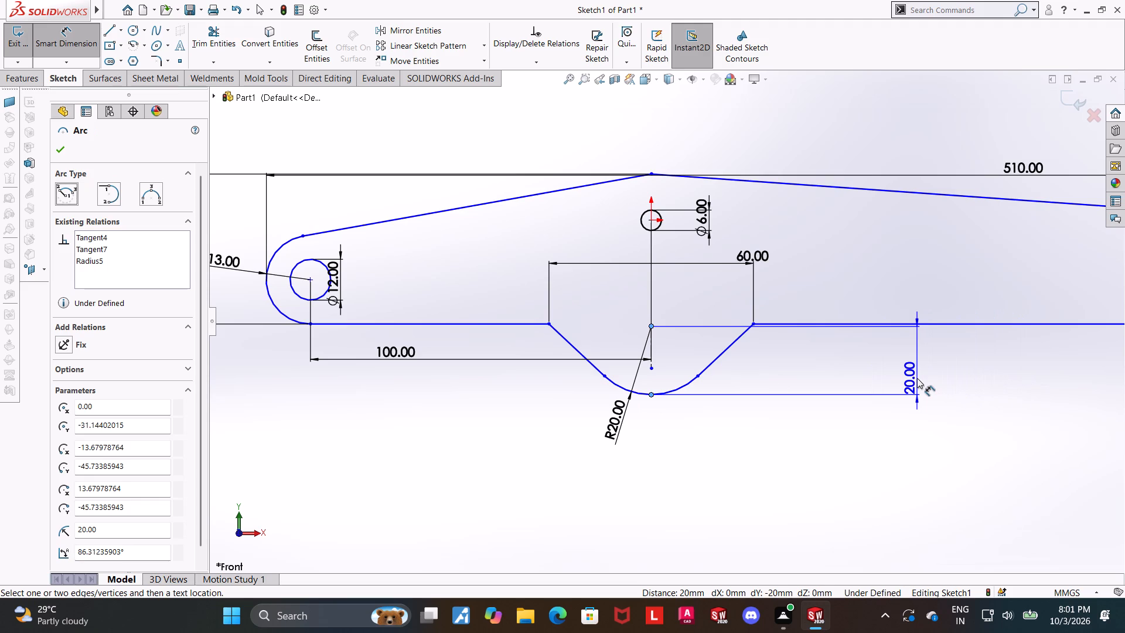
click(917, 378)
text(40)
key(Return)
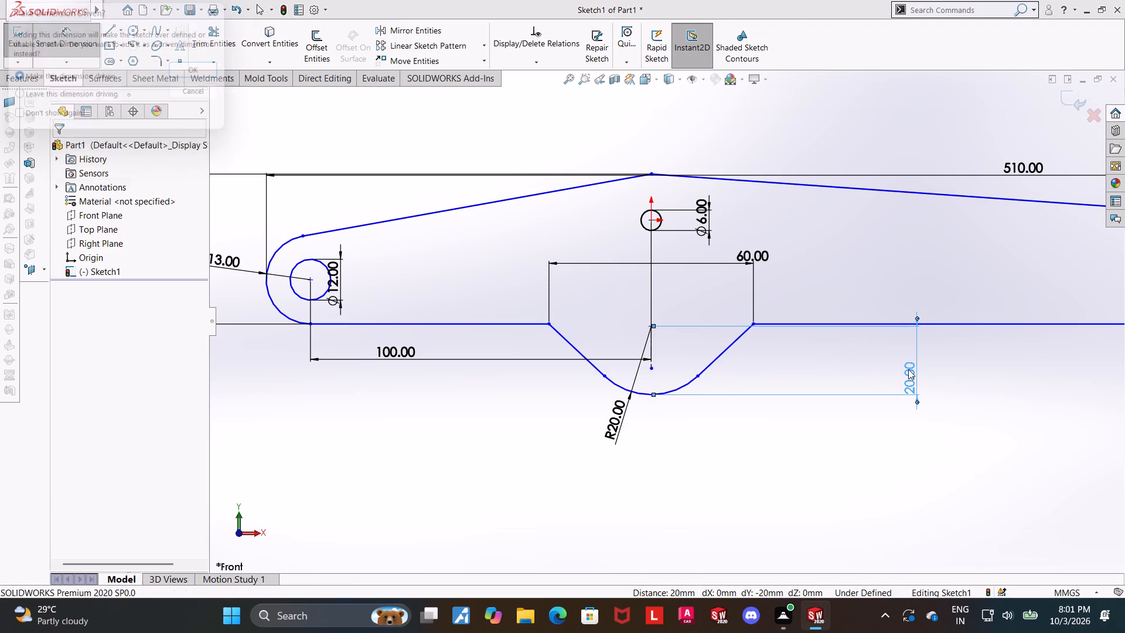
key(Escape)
Undo the last value change on the origin hole's diameter dimension.
key(ctrl+z)
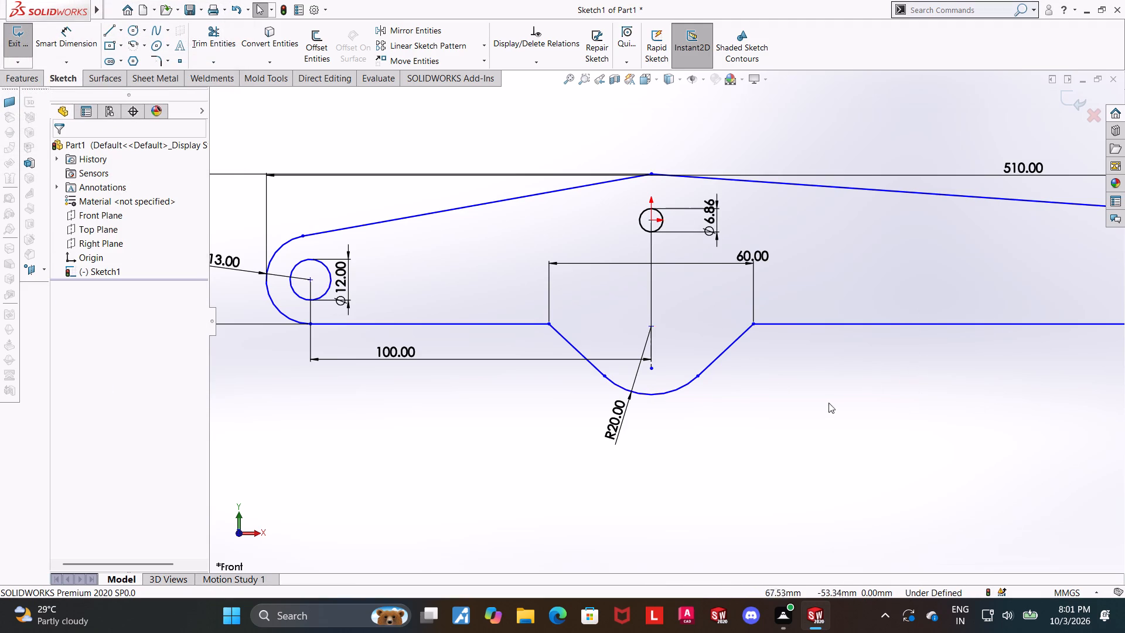
Extend the vertical centreline's lower endpoint below the leg arc, to about Y -67 mm.
drag(674, 392, 667, 453)
click(783, 448)
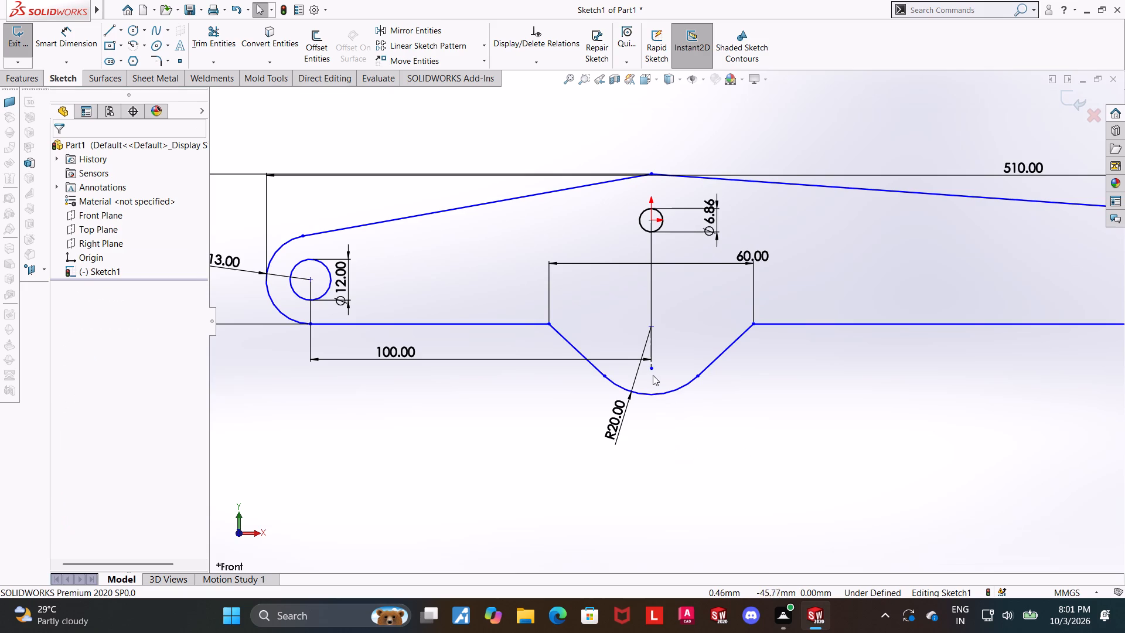
drag(652, 369, 639, 449)
key(Escape)
key(Escape)
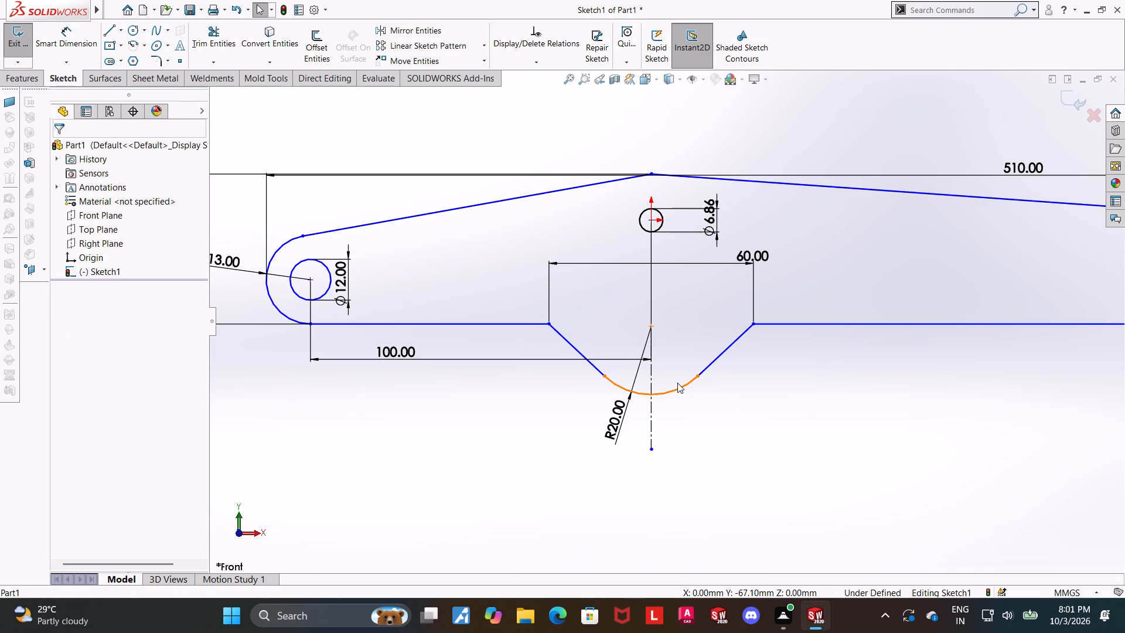
key(Escape)
Move the leg's corner point on the bottom edge slightly downward, shifting the connected profile with it.
drag(548, 323, 578, 321)
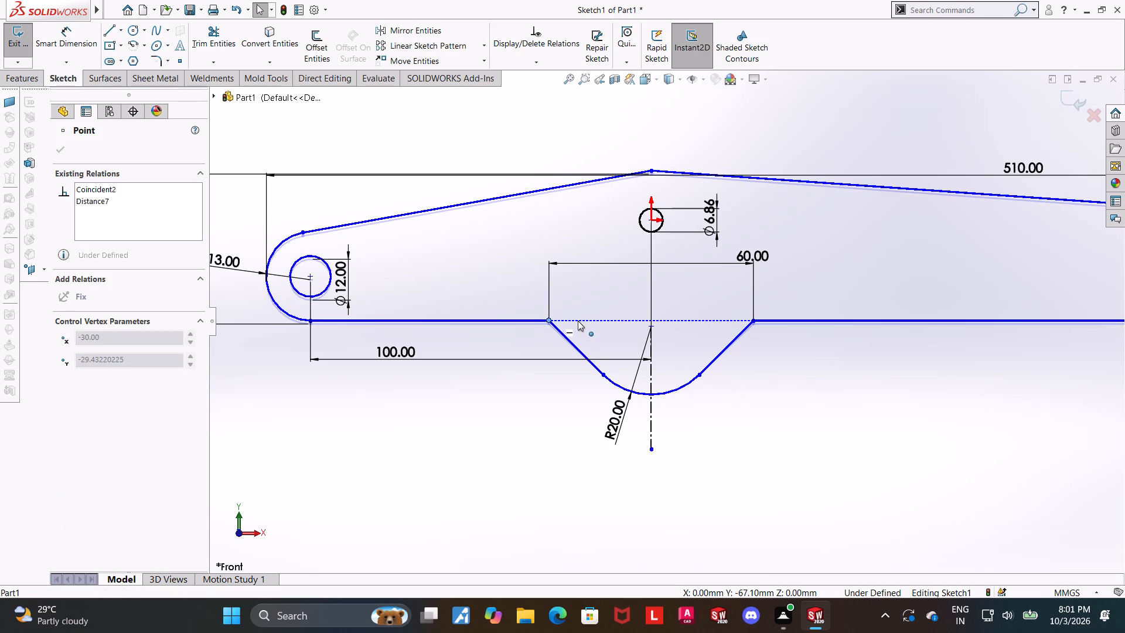
drag(578, 321, 578, 323)
click(851, 454)
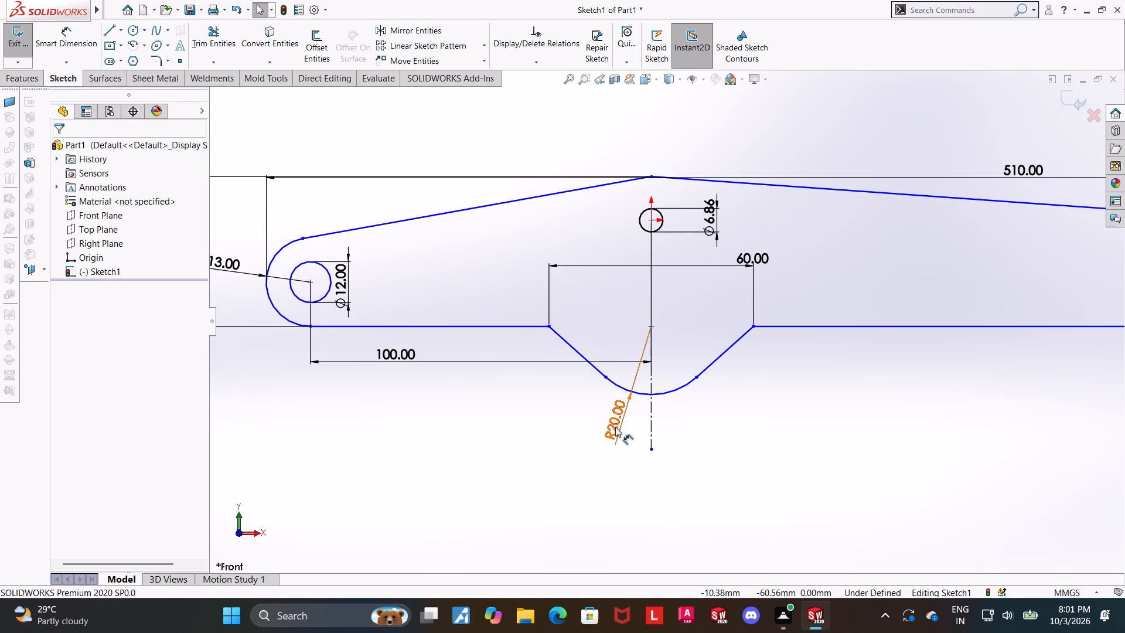
Delete the radius dimension of the leg's bottom arc.
right_click(615, 426)
click(649, 477)
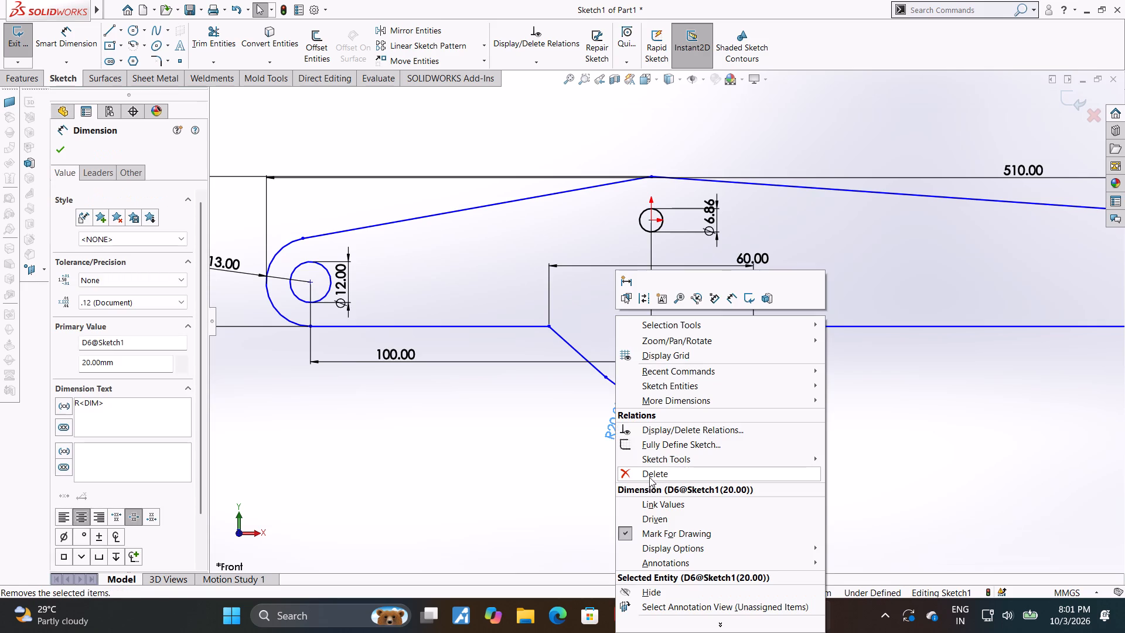
key(Escape)
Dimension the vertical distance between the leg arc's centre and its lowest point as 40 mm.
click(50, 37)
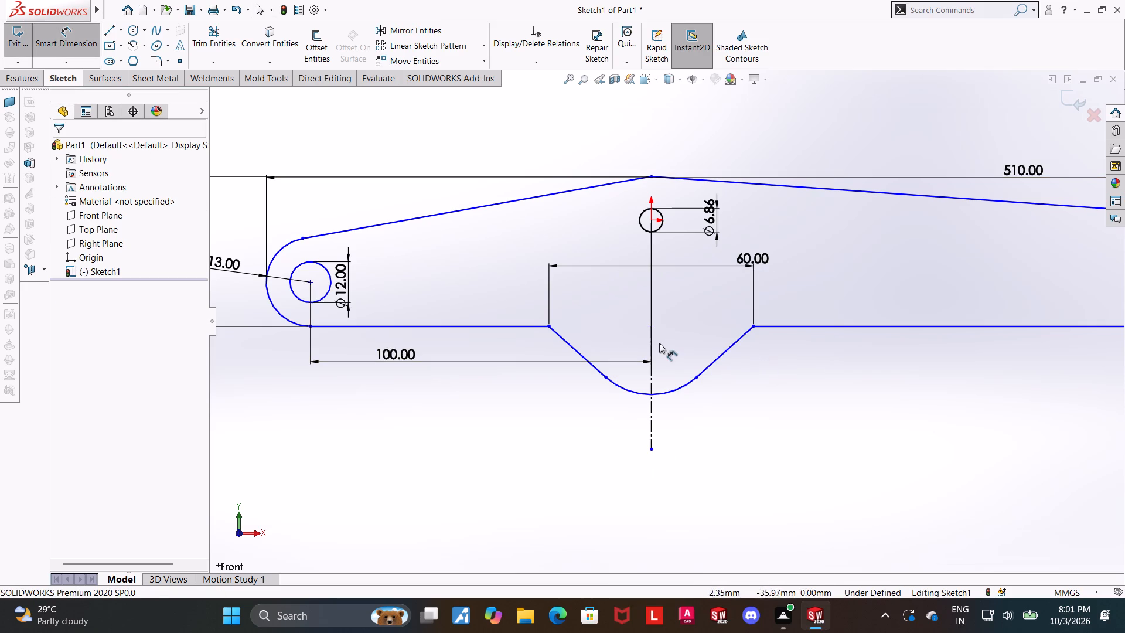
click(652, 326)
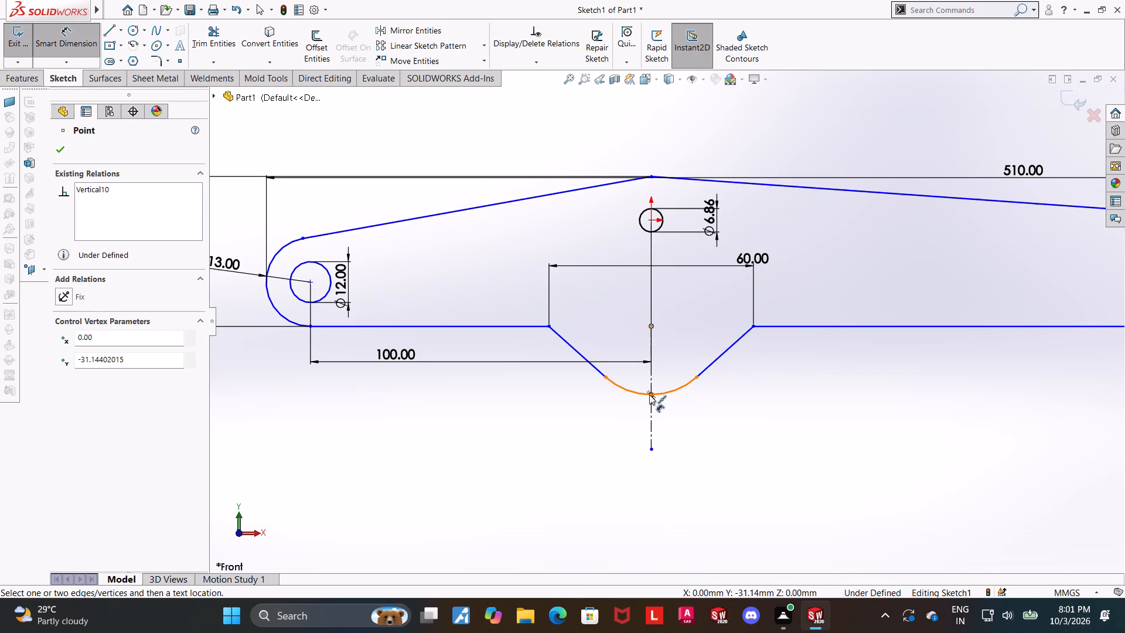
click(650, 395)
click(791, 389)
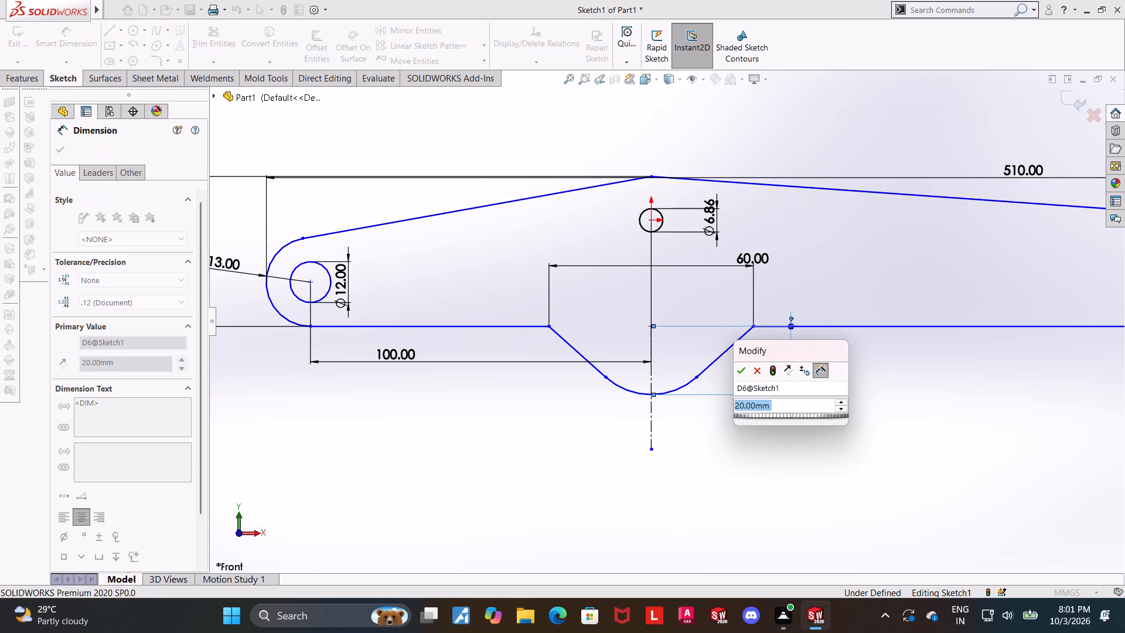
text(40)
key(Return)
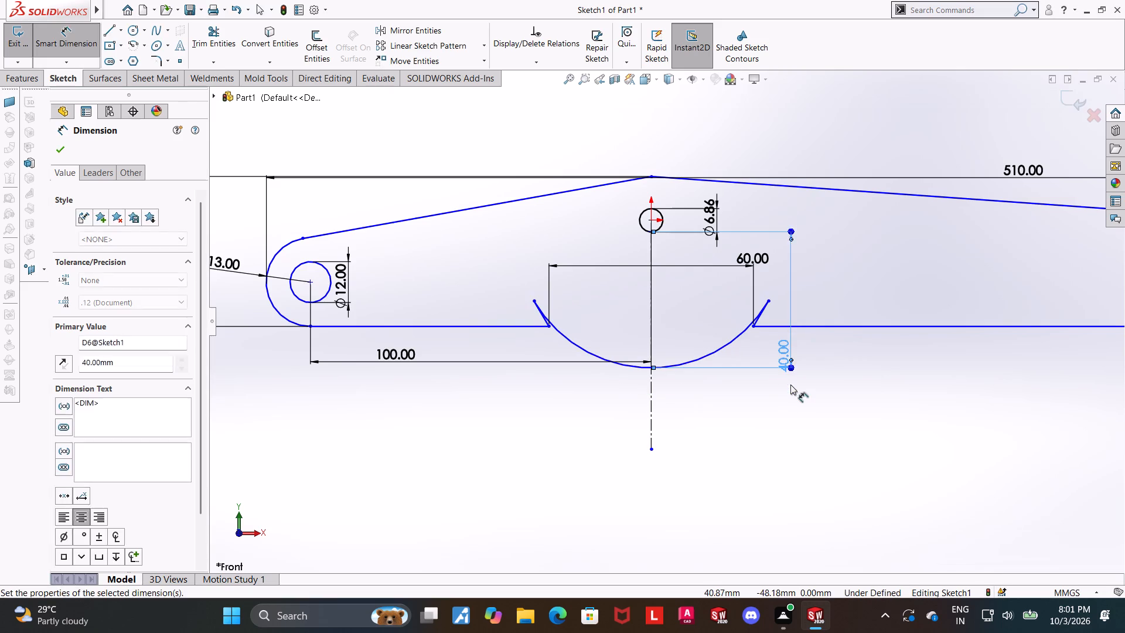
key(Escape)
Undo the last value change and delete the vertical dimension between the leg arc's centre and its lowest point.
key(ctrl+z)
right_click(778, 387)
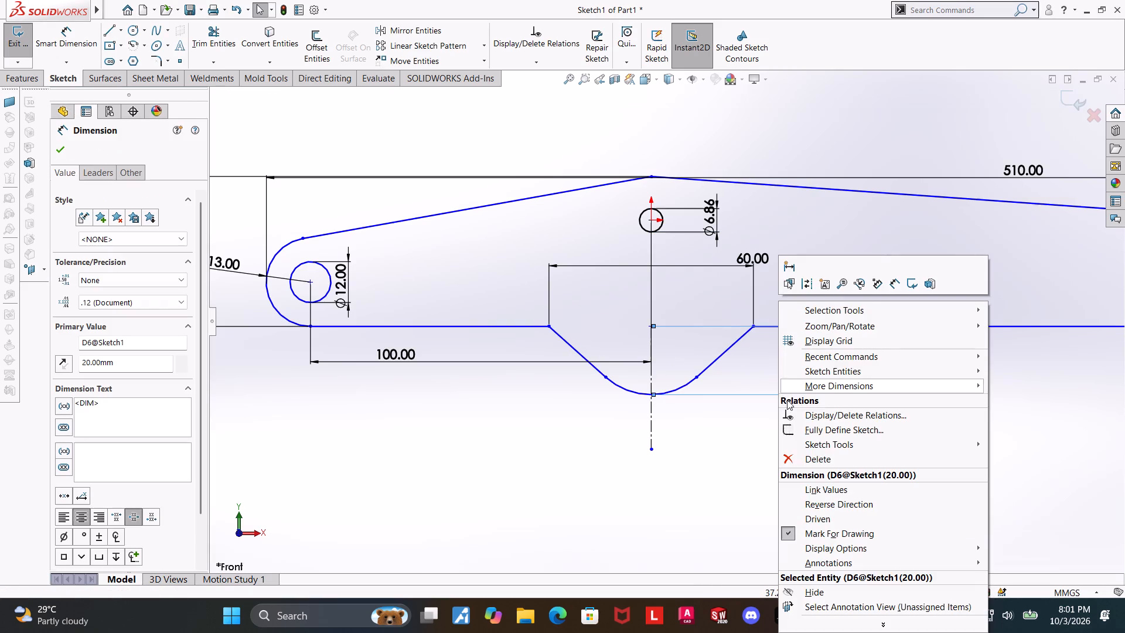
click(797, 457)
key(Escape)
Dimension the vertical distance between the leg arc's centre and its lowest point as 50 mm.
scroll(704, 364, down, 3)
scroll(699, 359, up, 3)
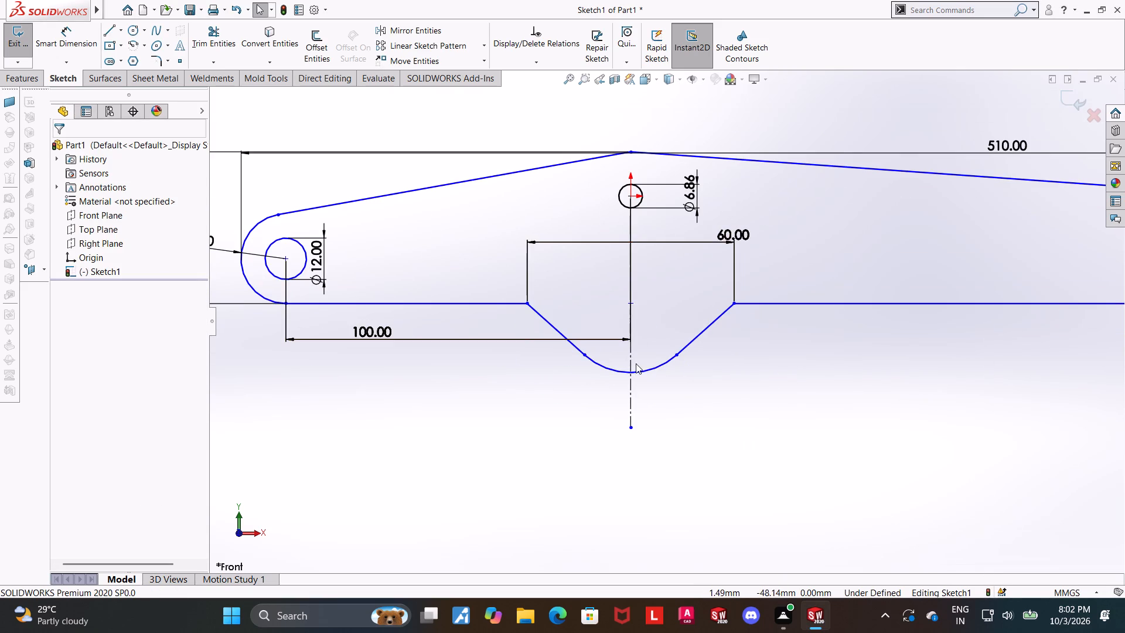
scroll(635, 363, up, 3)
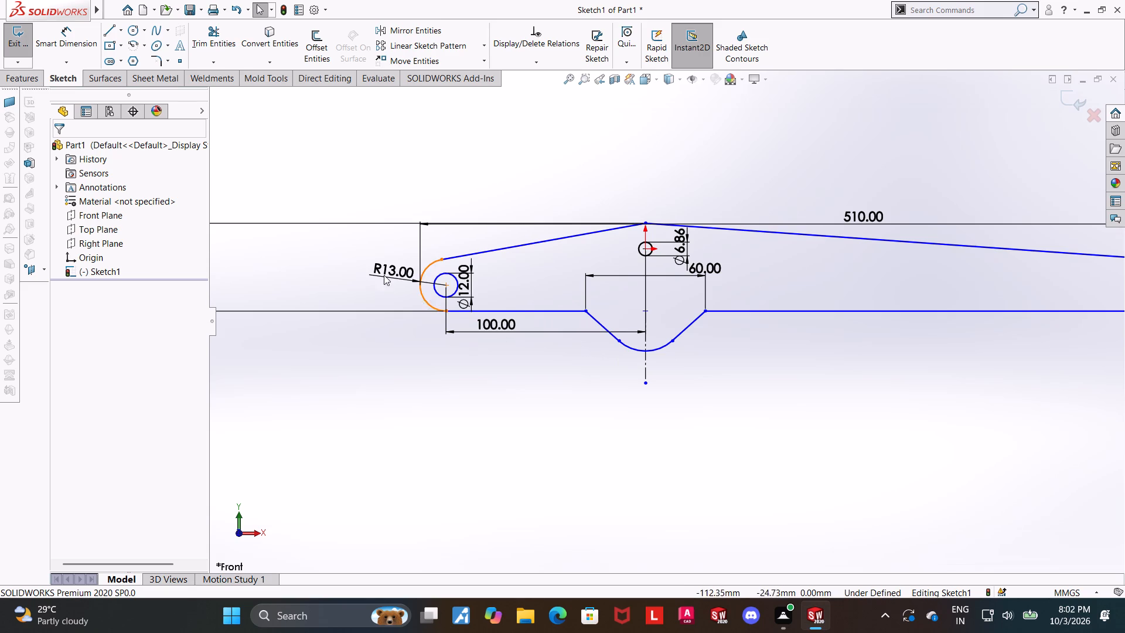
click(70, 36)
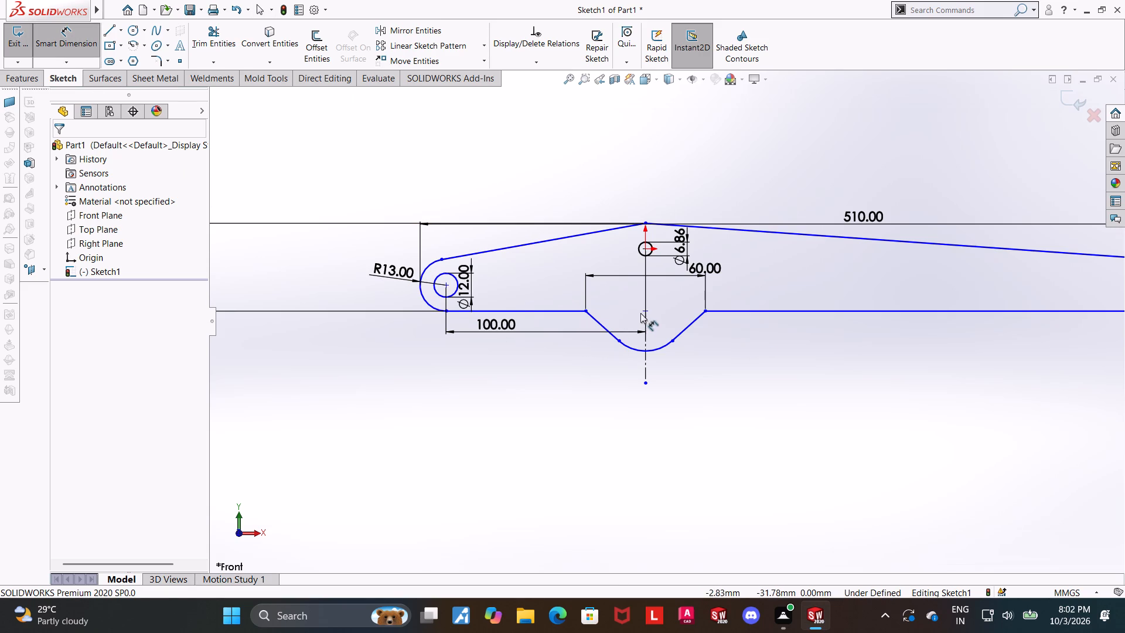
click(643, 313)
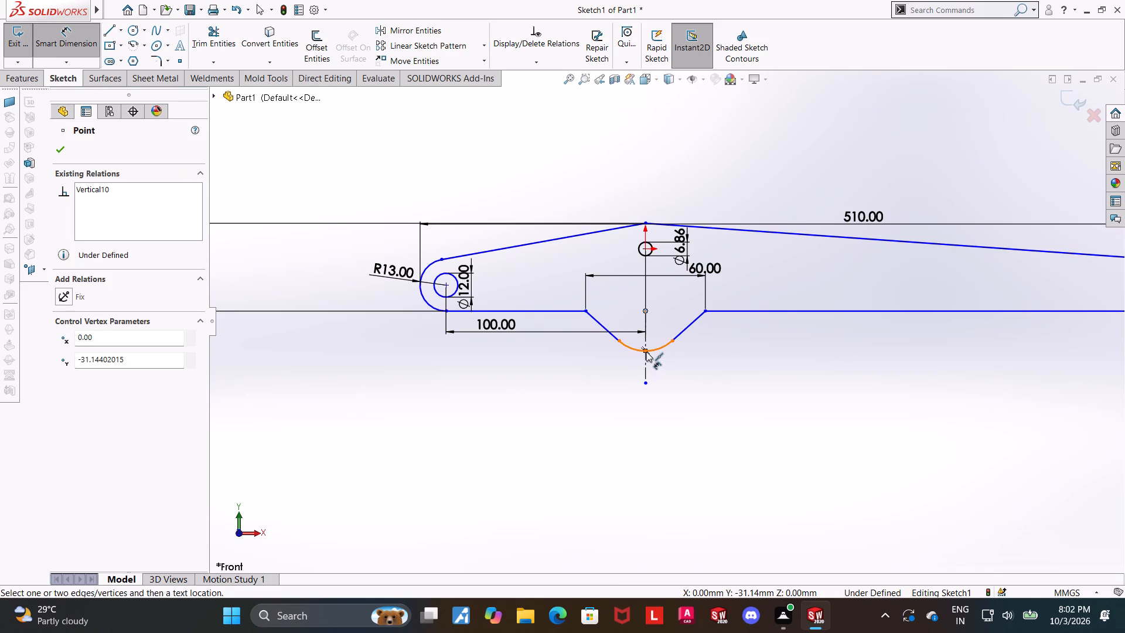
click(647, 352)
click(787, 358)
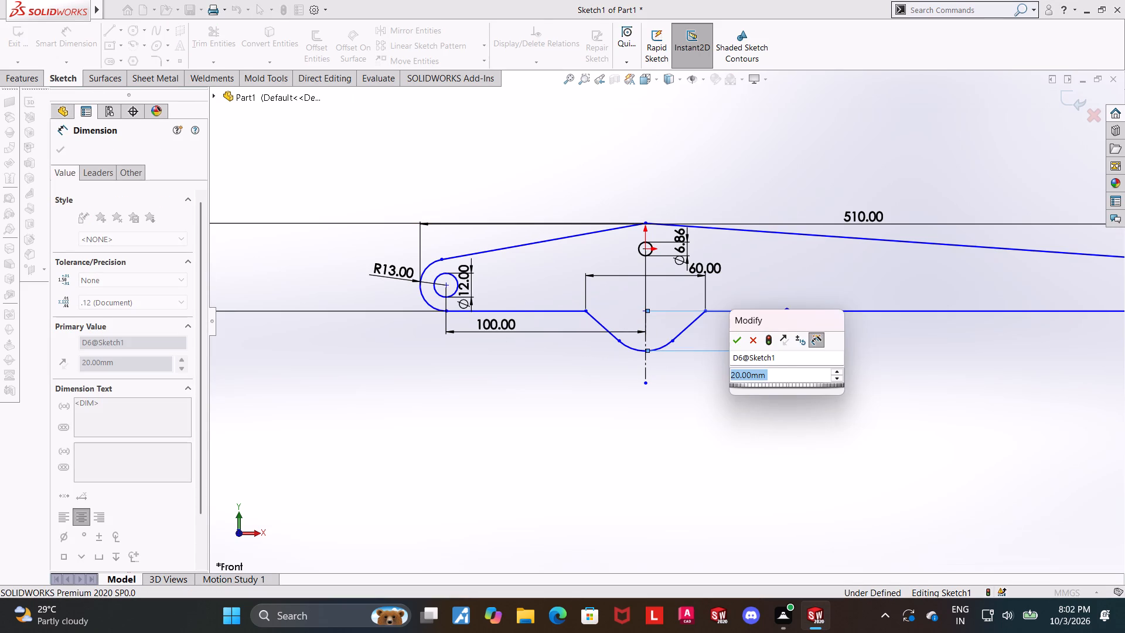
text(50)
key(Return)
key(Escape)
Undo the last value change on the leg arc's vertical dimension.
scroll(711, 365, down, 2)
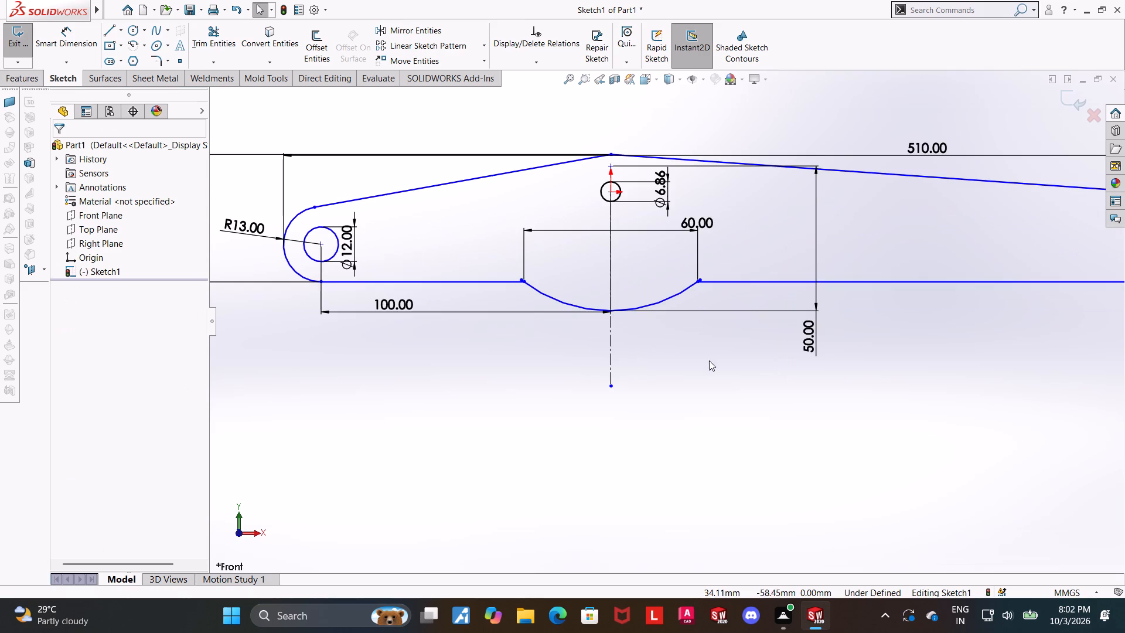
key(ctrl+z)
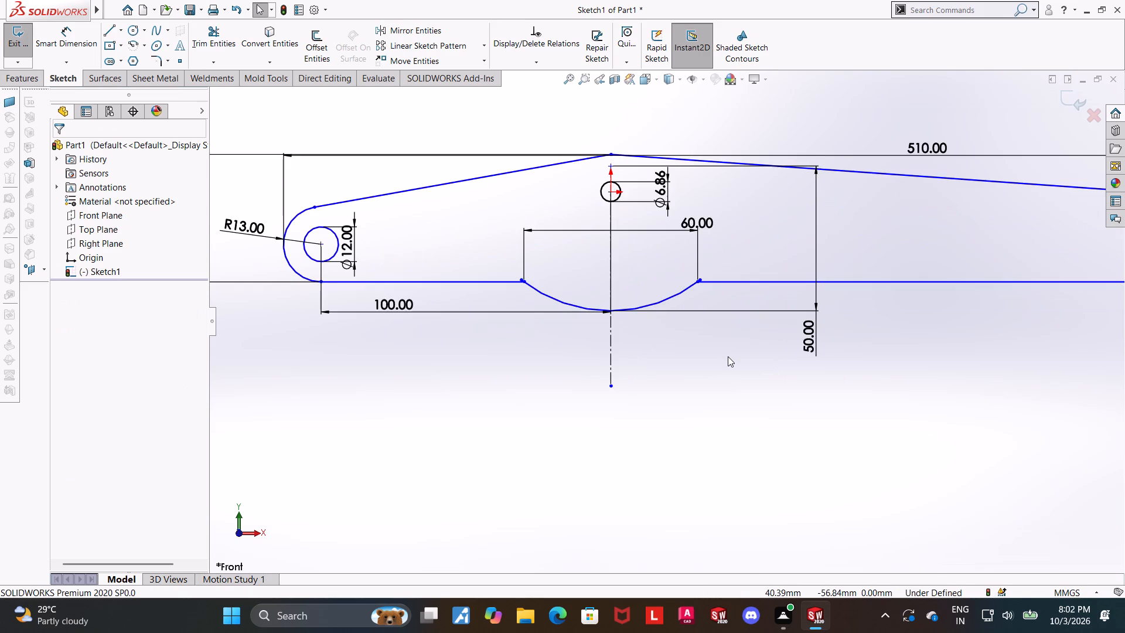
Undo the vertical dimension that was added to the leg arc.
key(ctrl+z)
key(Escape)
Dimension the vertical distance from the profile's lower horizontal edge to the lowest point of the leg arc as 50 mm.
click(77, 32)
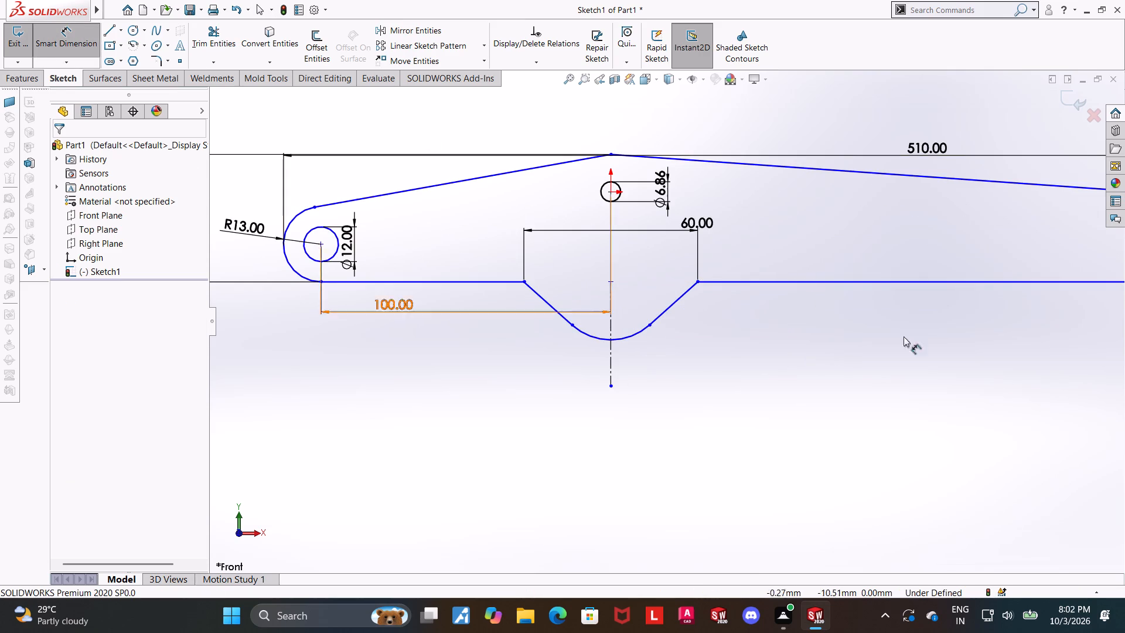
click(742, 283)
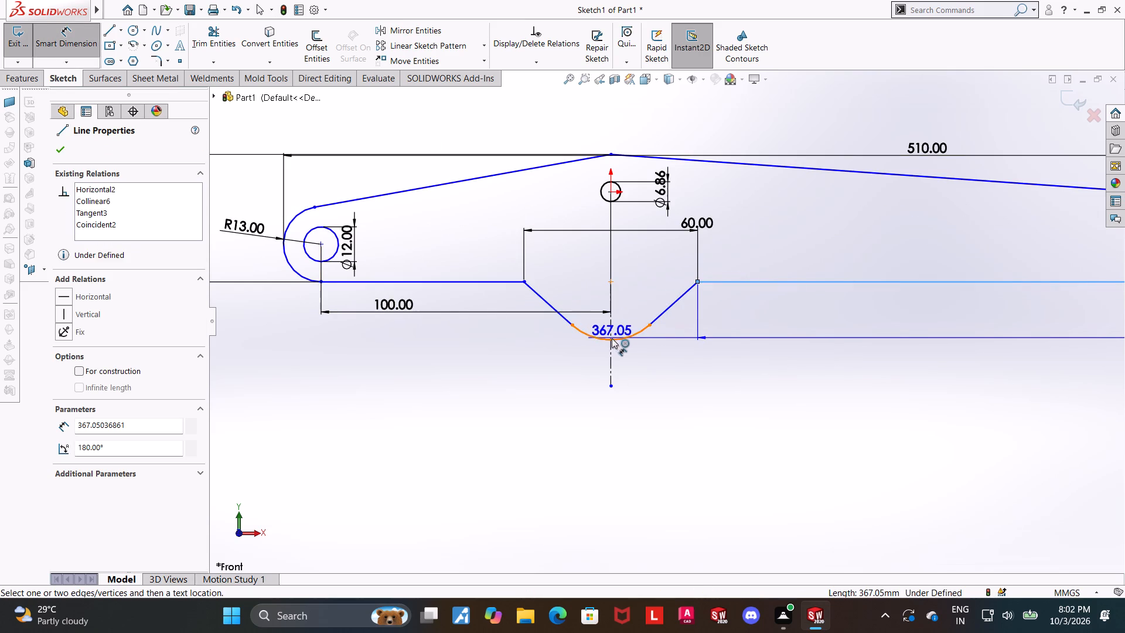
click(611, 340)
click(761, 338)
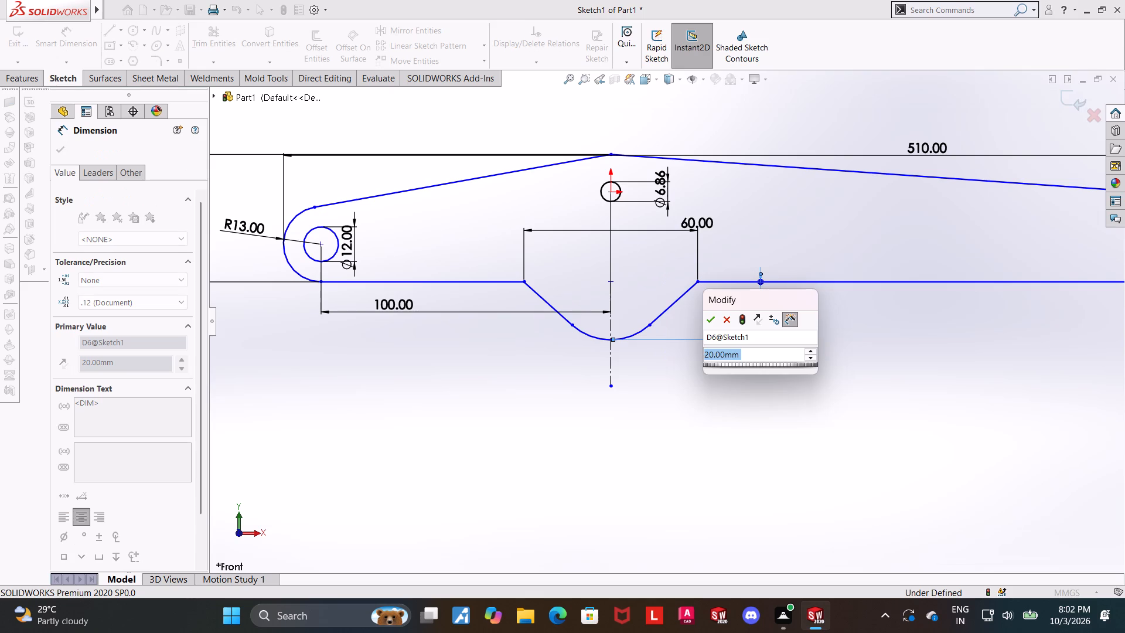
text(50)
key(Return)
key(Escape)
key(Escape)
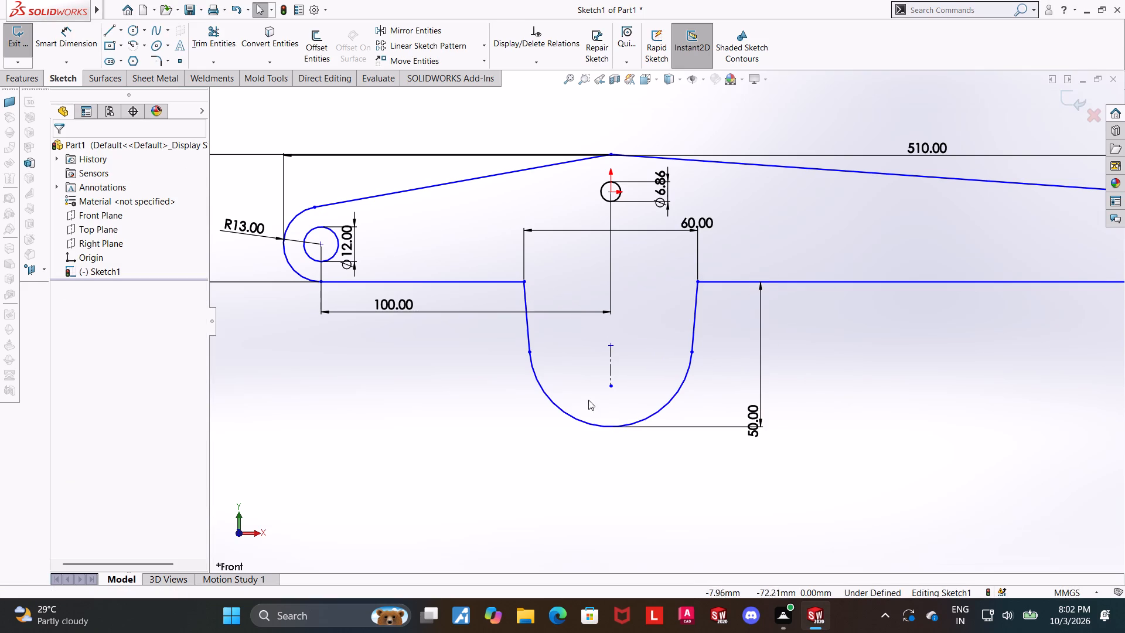
Extend the leg's vertical centreline downward so its lower endpoint lies below the leg arc.
drag(611, 386, 620, 487)
click(1050, 451)
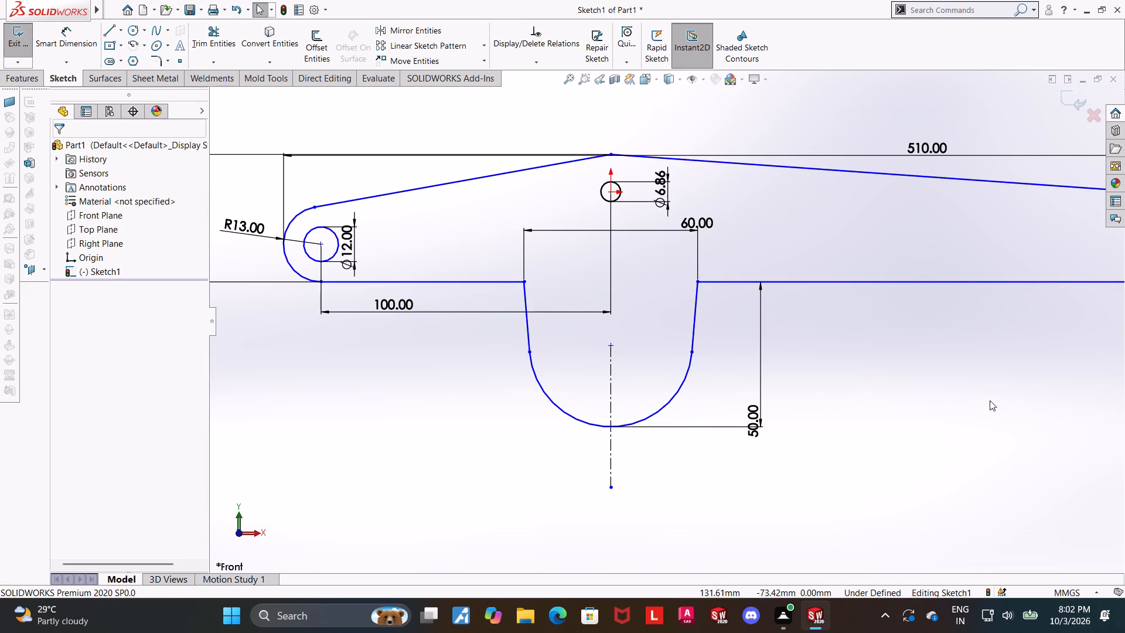
key(Escape)
key(Escape)
Dimension the radius of the leg's bottom arc as 20 mm.
click(80, 36)
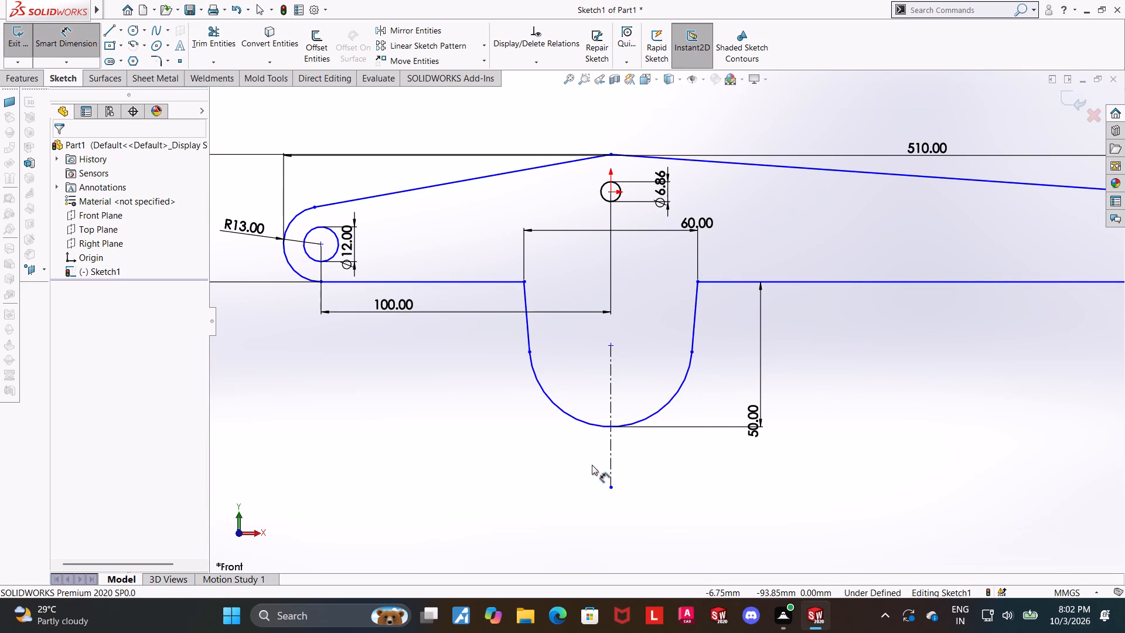
click(584, 419)
click(566, 440)
text(20)
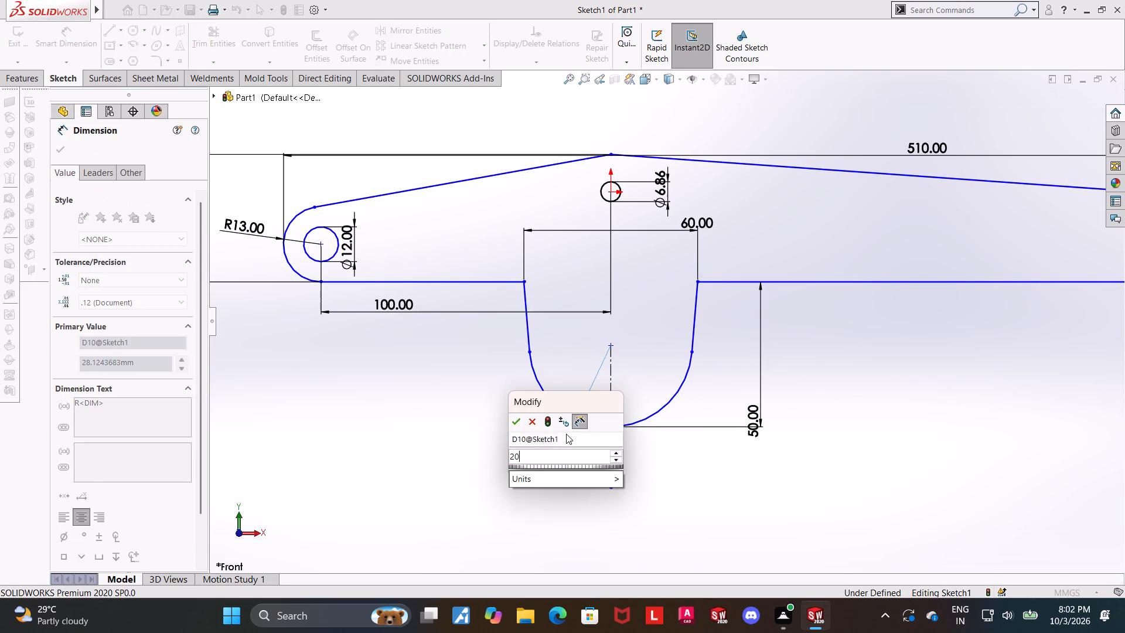
key(Return)
key(Escape)
key(Escape)
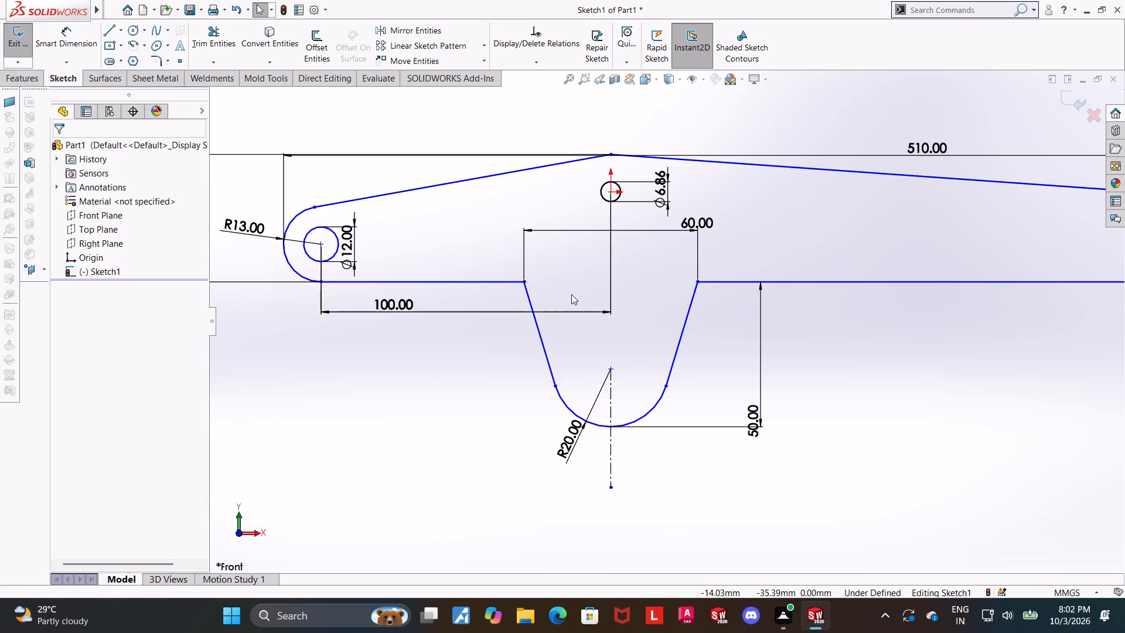
Sketch a vertical straight slot upward from the leg arc's centre, about 15 mm between centres and about 12 mm wide.
scroll(839, 327, down, 1)
scroll(545, 326, down, 1)
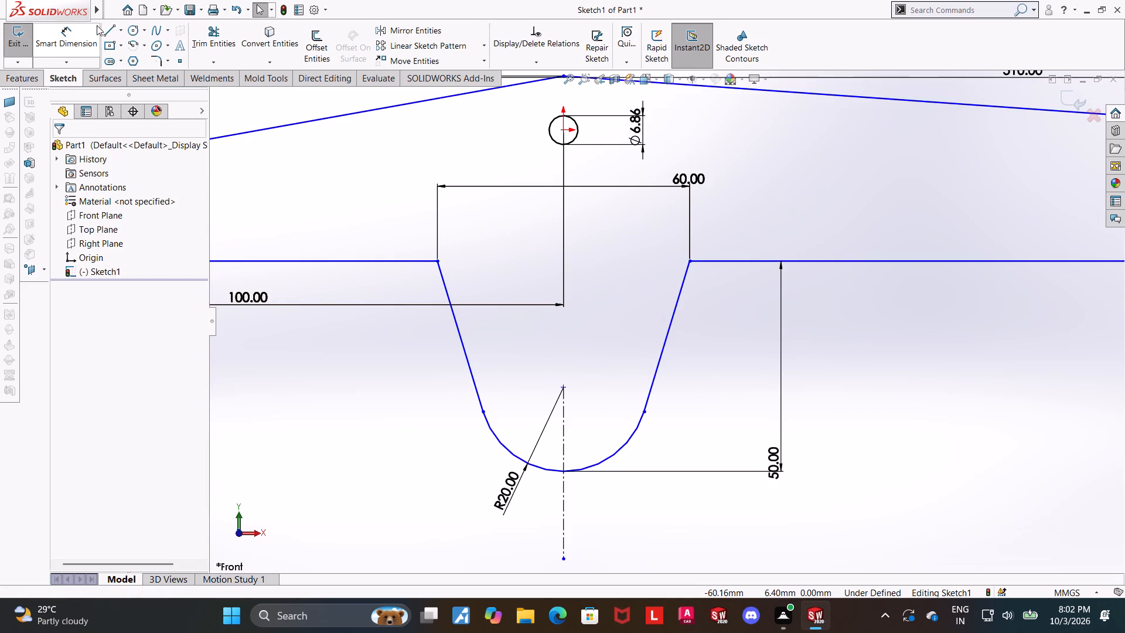
click(110, 63)
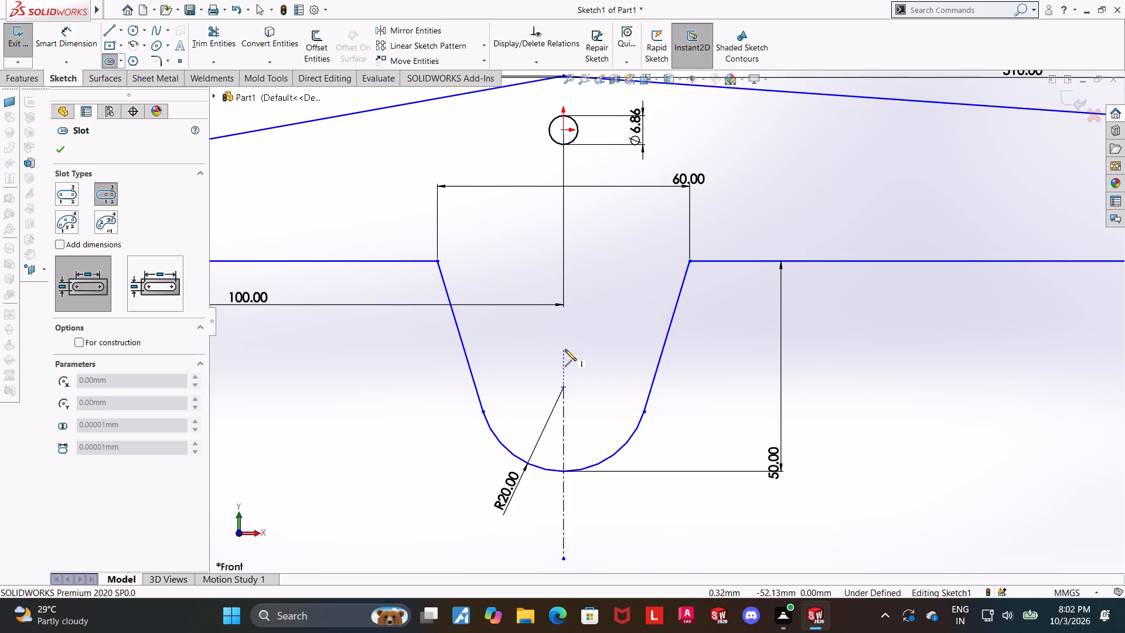
key(Escape)
click(122, 65)
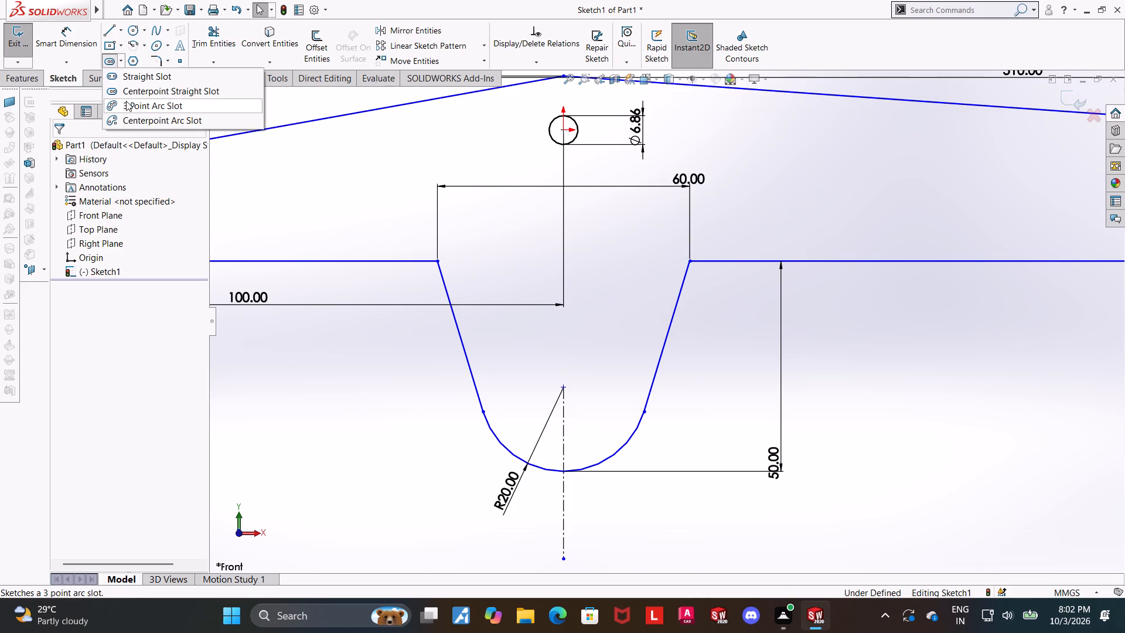
click(131, 77)
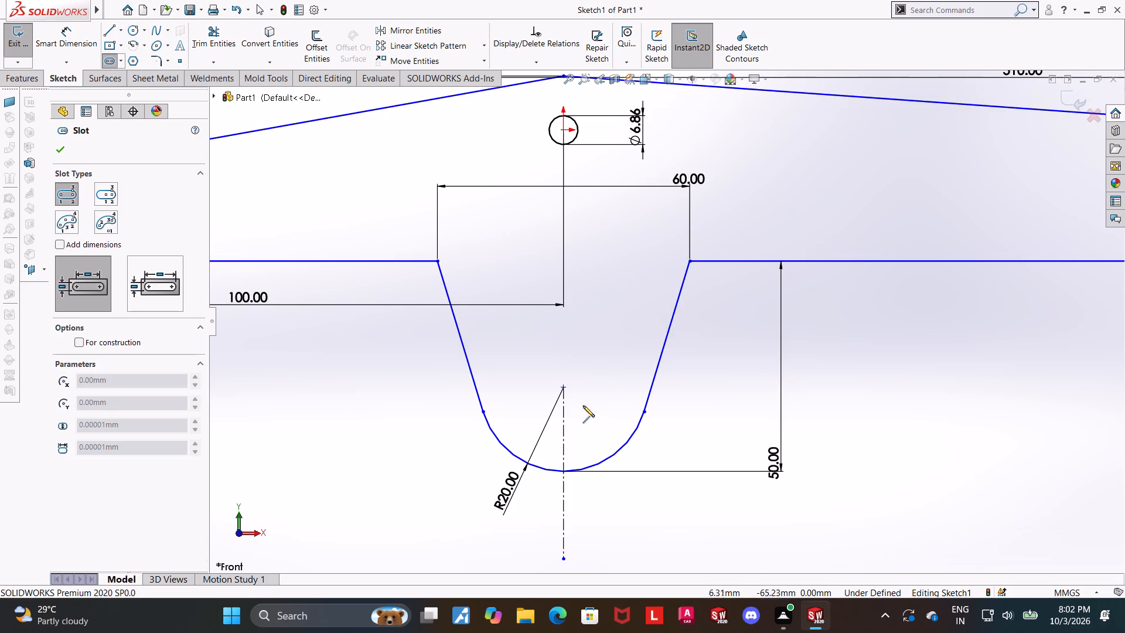
click(565, 387)
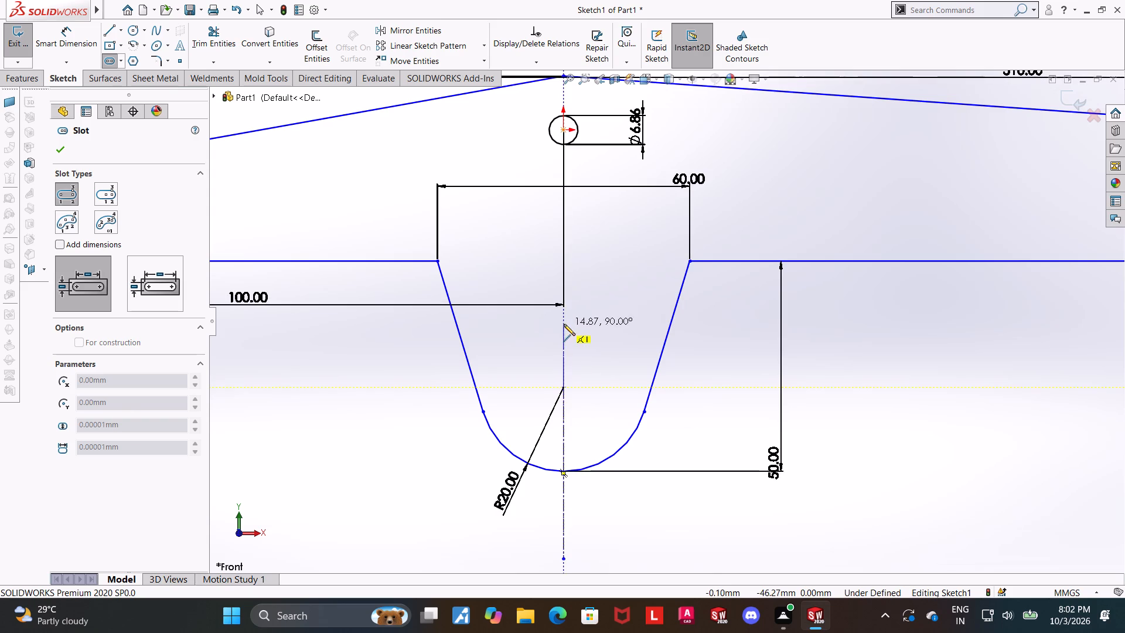
click(564, 324)
click(589, 307)
key(Escape)
key(Escape)
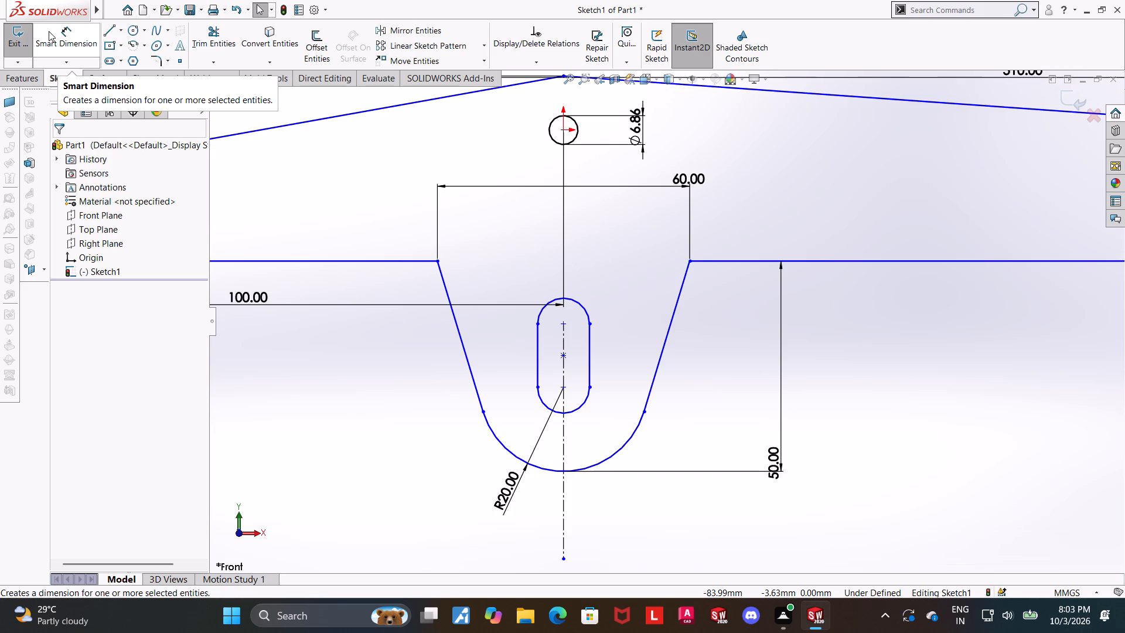
key(Escape)
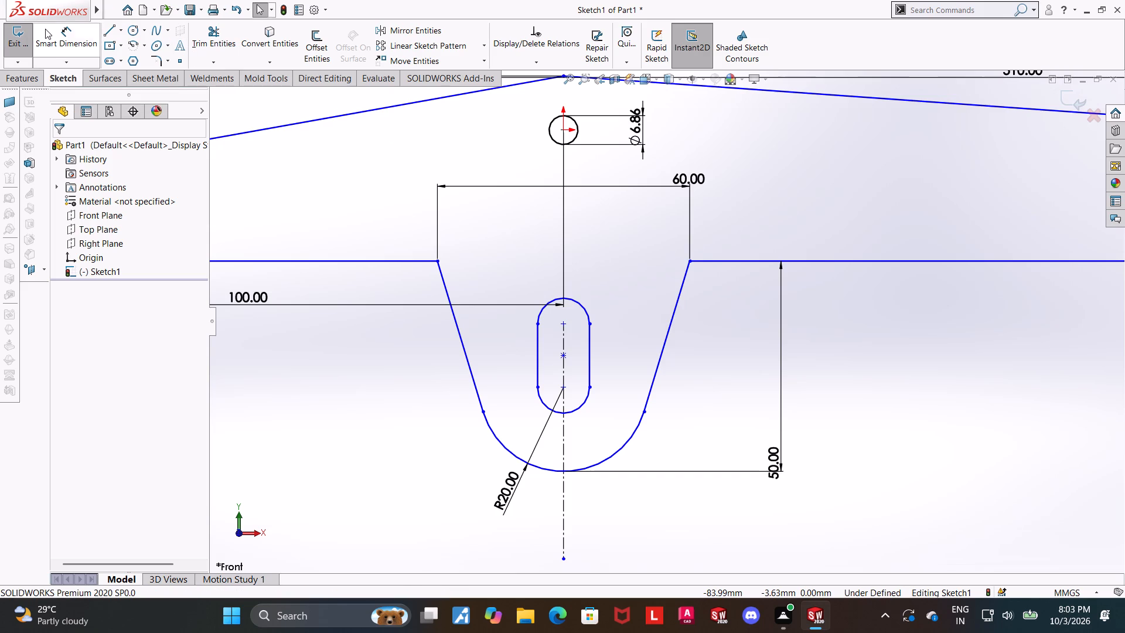
Dimension the radius of the slot's lower end as 6 mm.
click(58, 33)
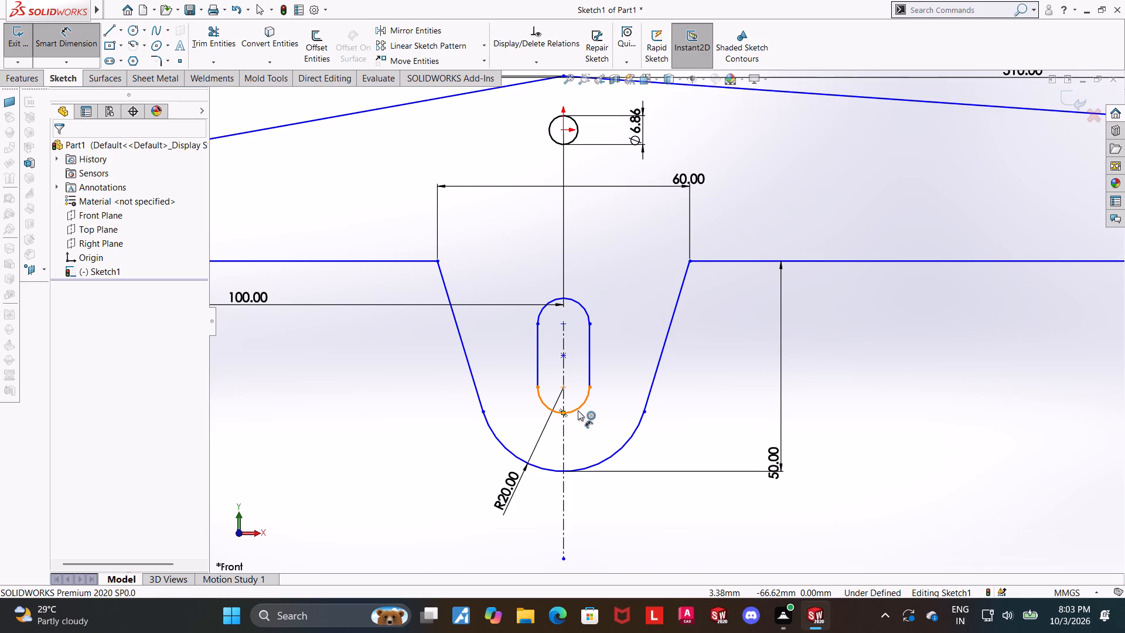
click(578, 410)
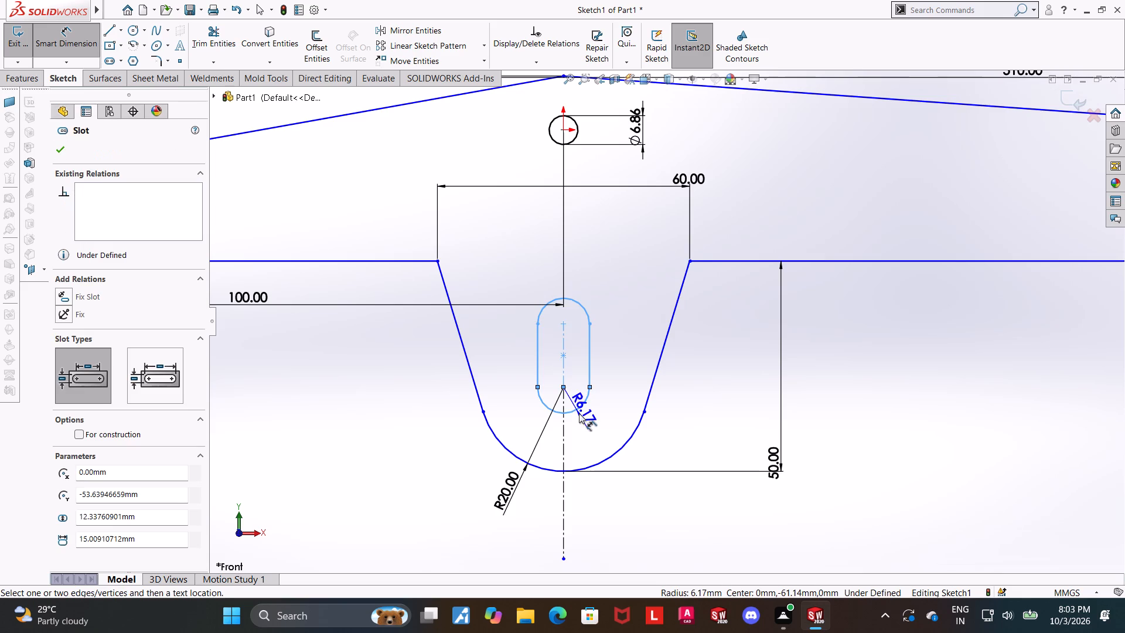
click(588, 422)
key(6)
key(Return)
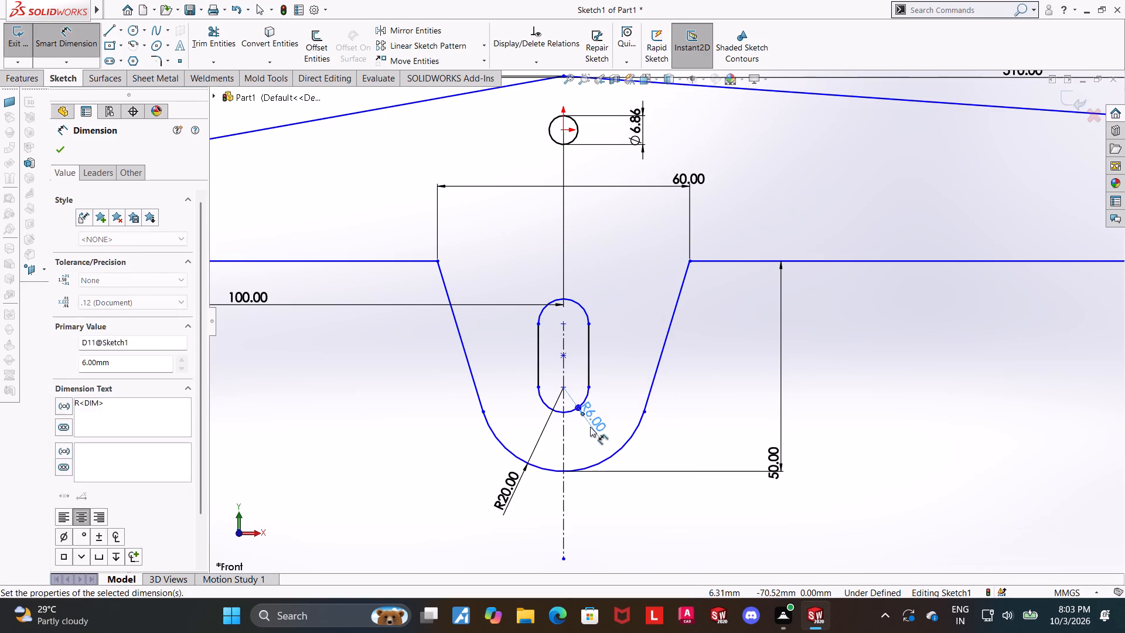
key(Escape)
key(Escape)
Dimension the distance between the slot's two end centres as 16 mm.
click(54, 32)
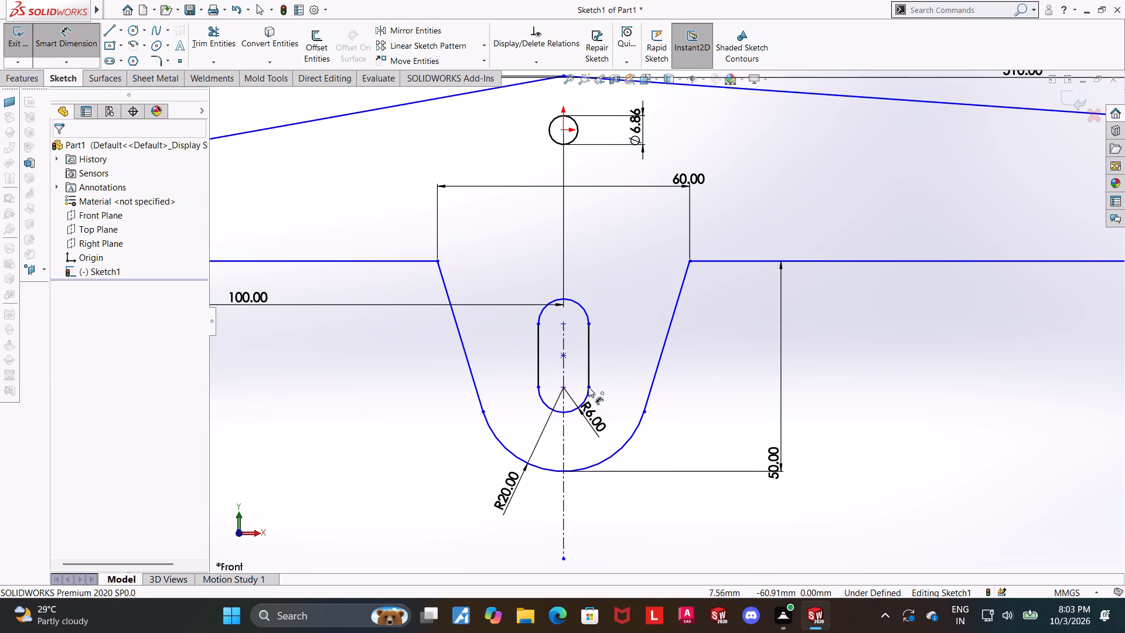
click(562, 389)
click(562, 323)
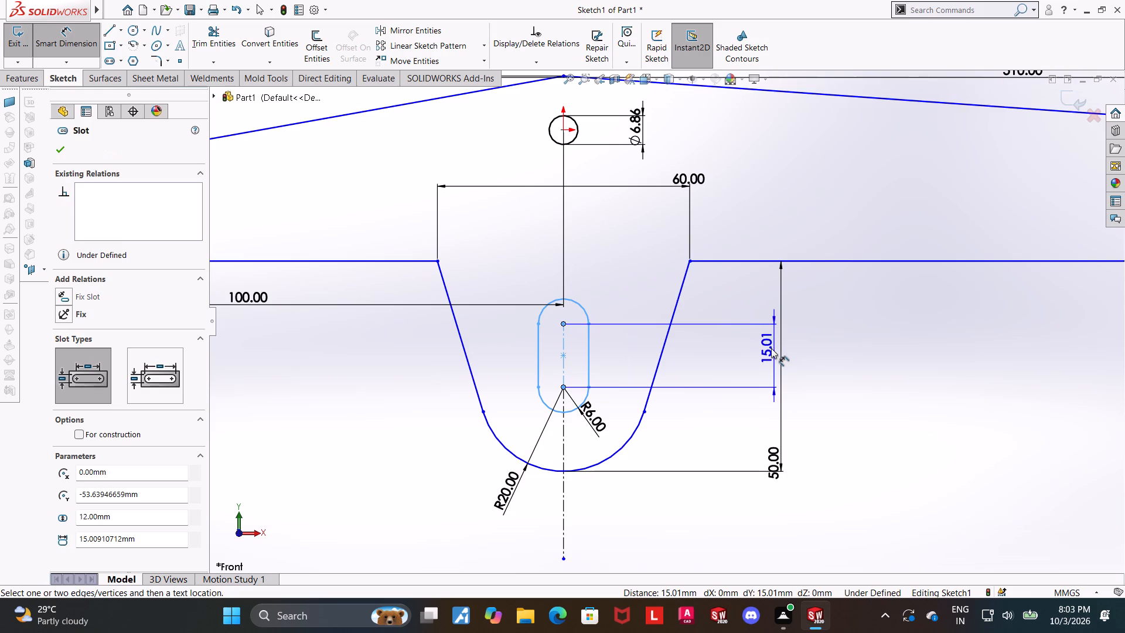
click(761, 350)
text(16)
key(Return)
key(Escape)
key(Escape)
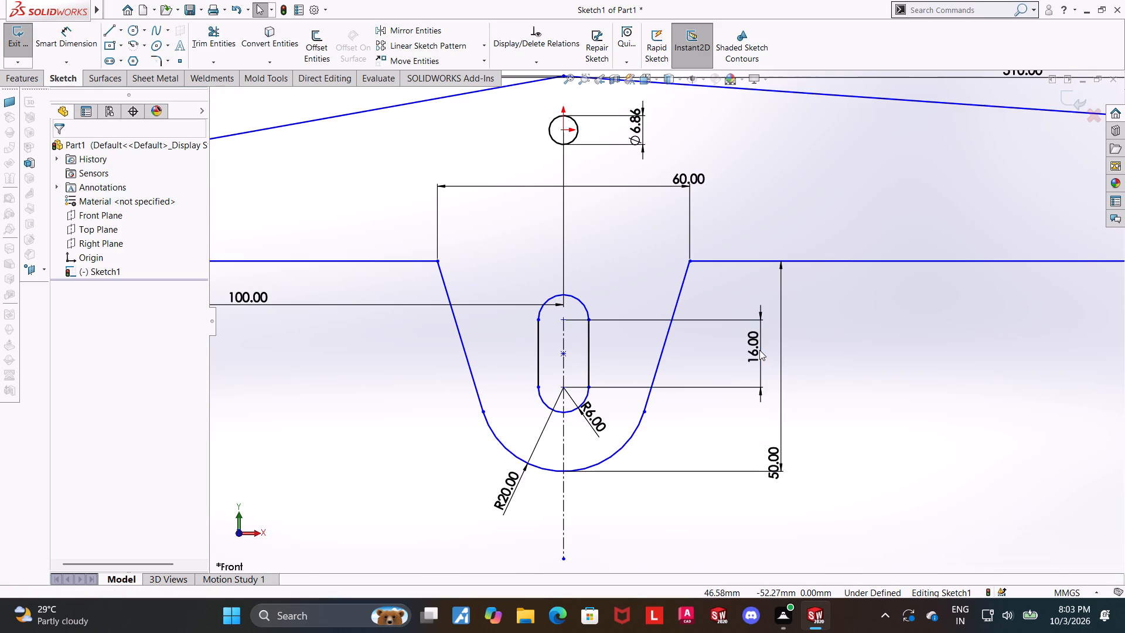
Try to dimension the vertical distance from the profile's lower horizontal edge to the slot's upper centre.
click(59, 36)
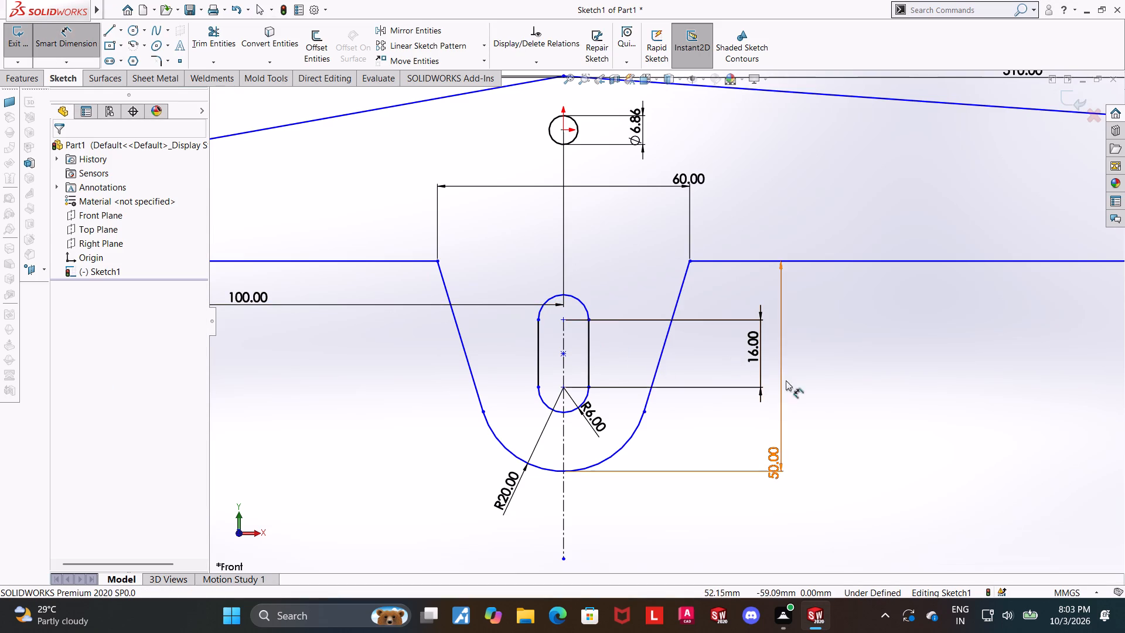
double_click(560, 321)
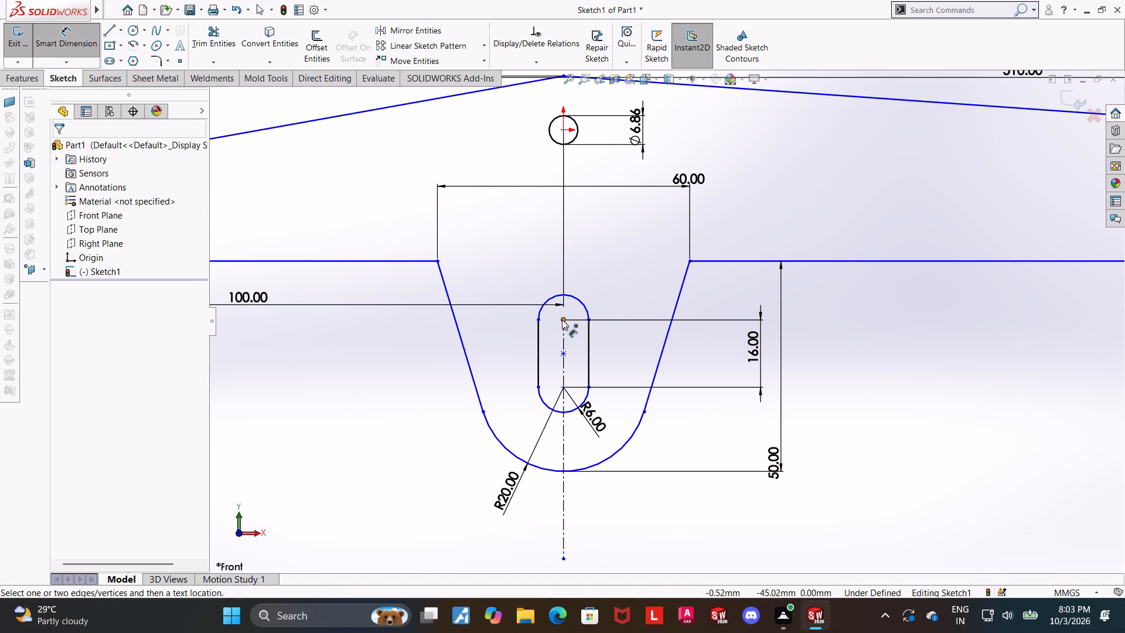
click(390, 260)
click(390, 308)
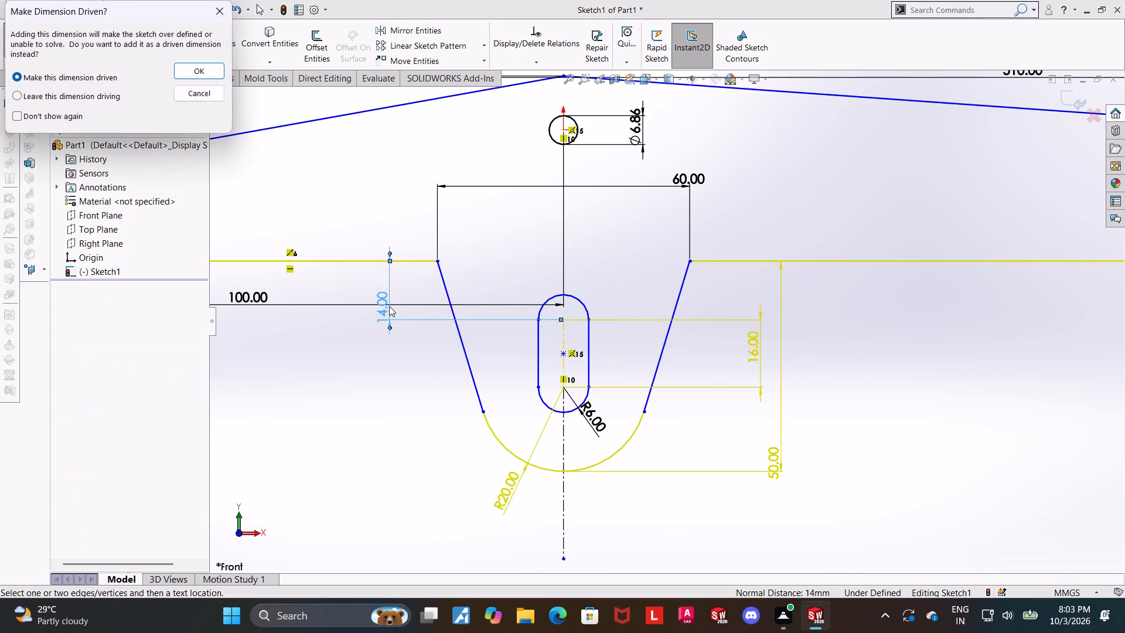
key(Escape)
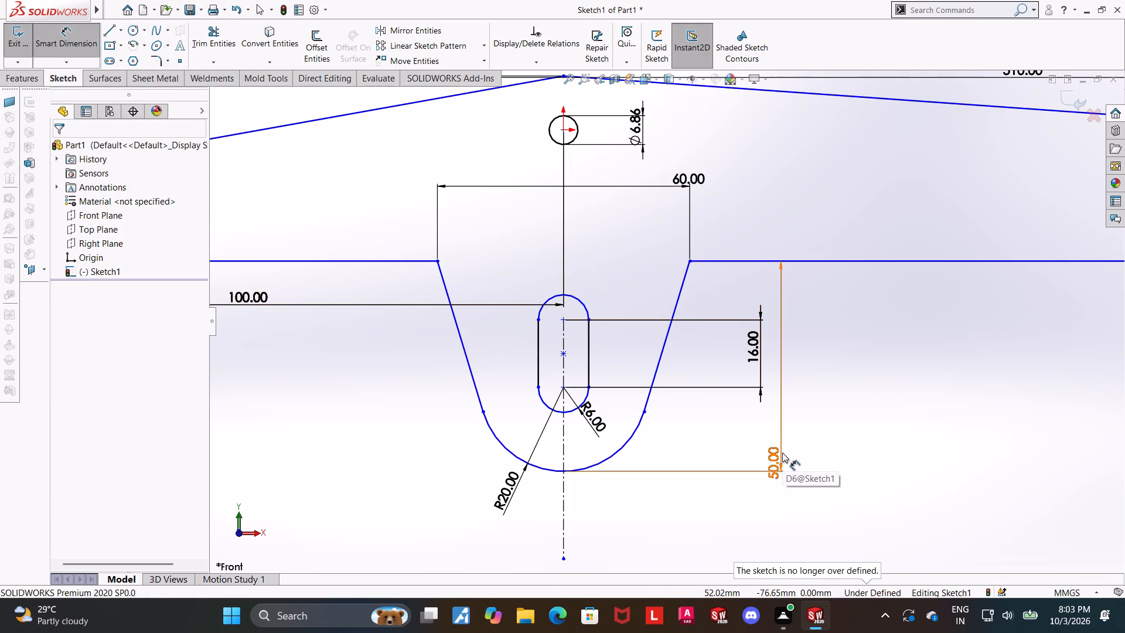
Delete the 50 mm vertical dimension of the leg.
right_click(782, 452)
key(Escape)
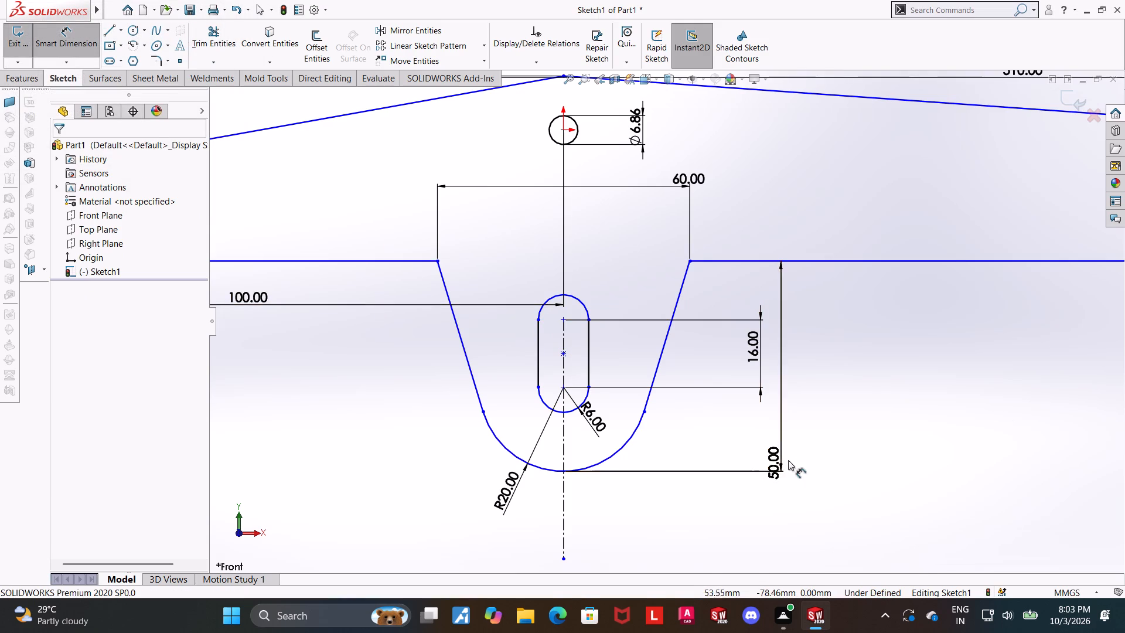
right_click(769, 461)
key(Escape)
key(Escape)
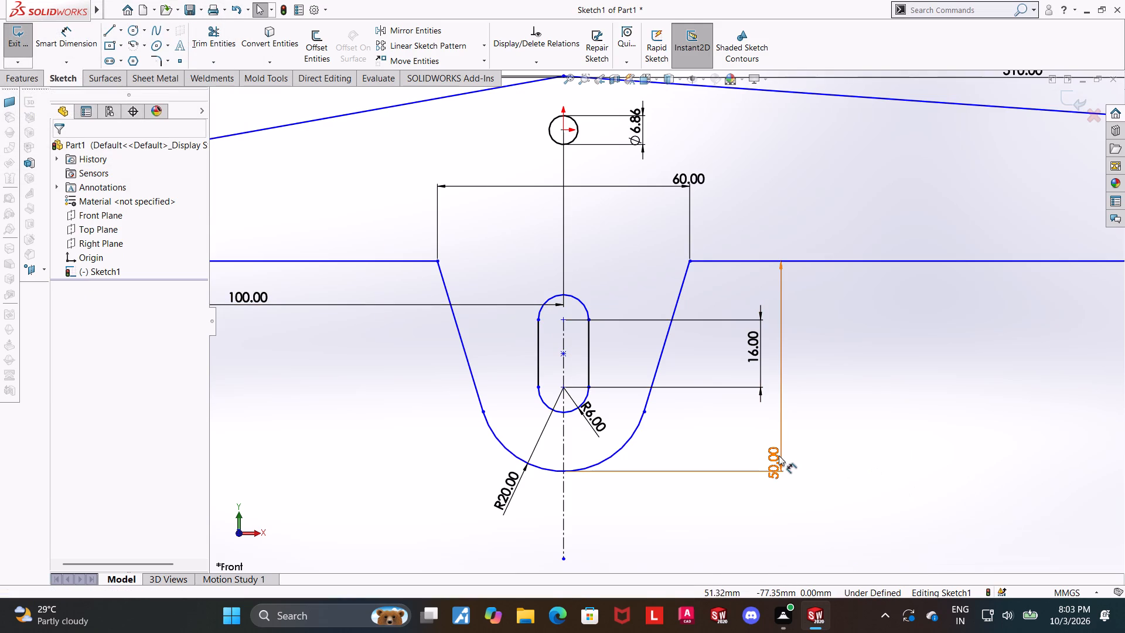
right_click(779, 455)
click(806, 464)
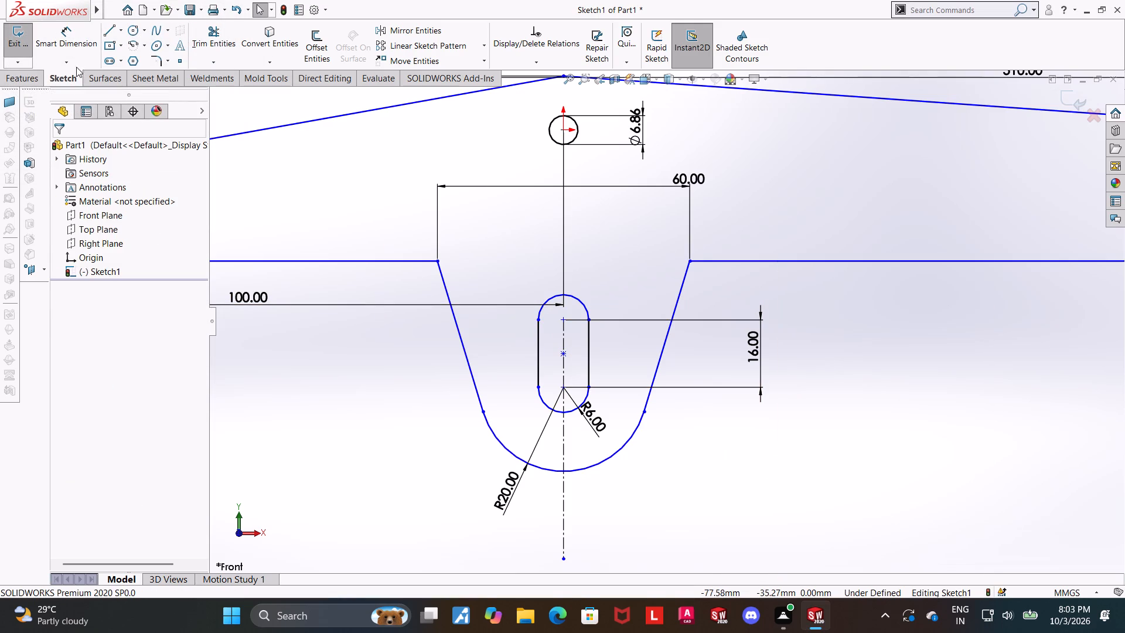
Dimension the vertical distance from the profile's lower horizontal edge to the slot's upper centre as 32 mm.
click(75, 43)
click(377, 263)
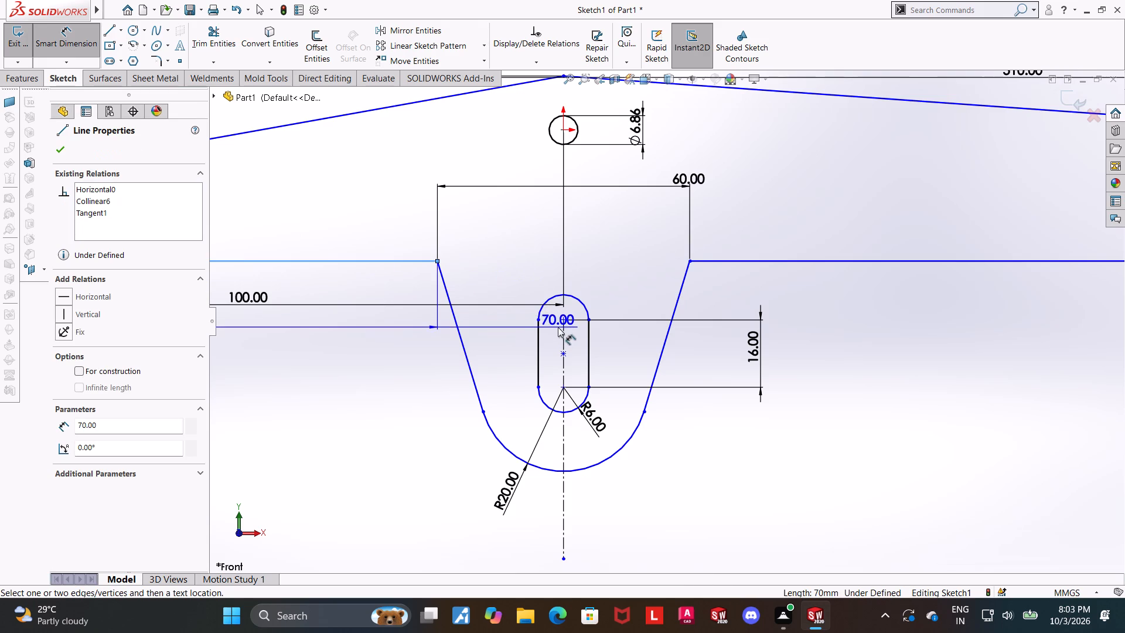
click(561, 320)
click(332, 304)
text(32)
key(Return)
key(Escape)
key(Escape)
Examine the whole lever profile and its dimensions.
scroll(815, 346, up, 2)
scroll(789, 351, down, 1)
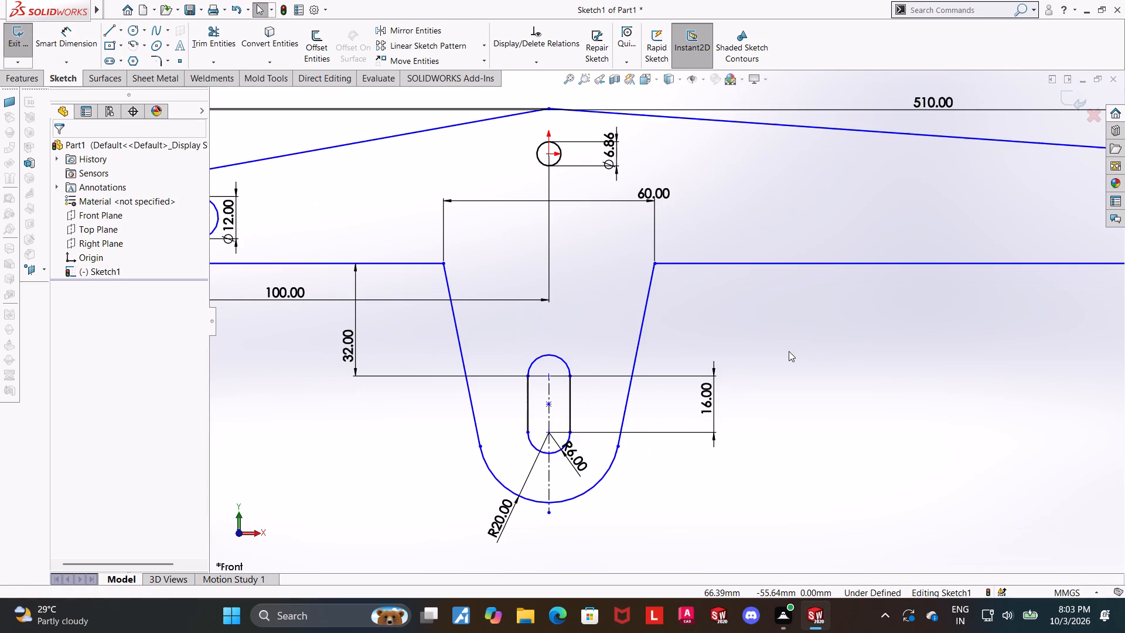
scroll(789, 351, up, 1)
click(783, 346)
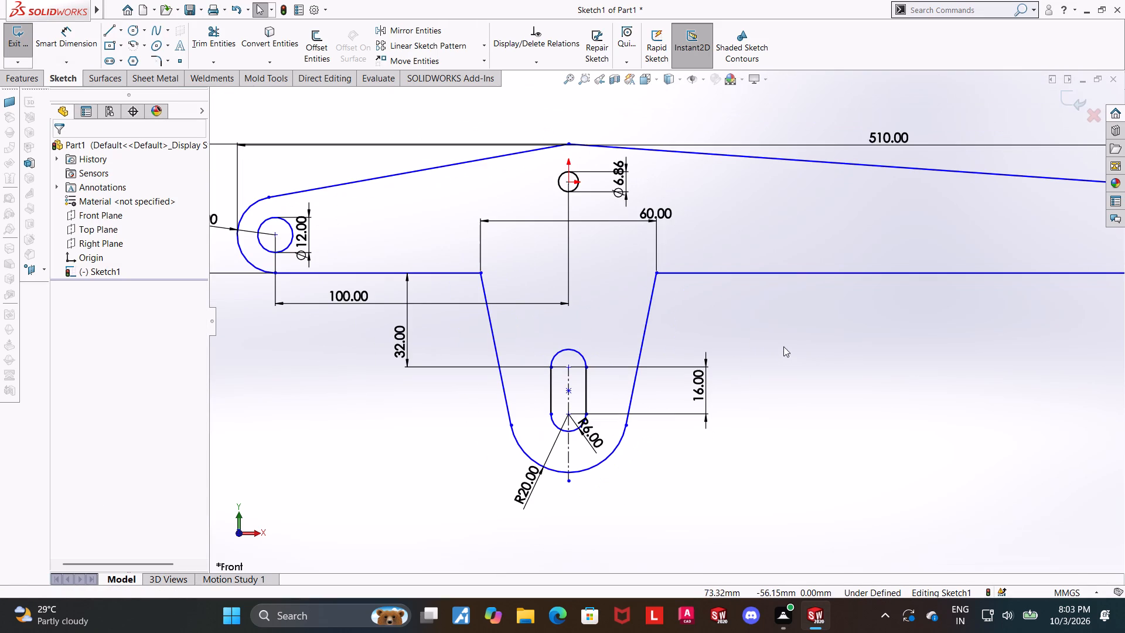
scroll(793, 346, up, 2)
key(Escape)
scroll(781, 346, up, 3)
scroll(786, 329, down, 2)
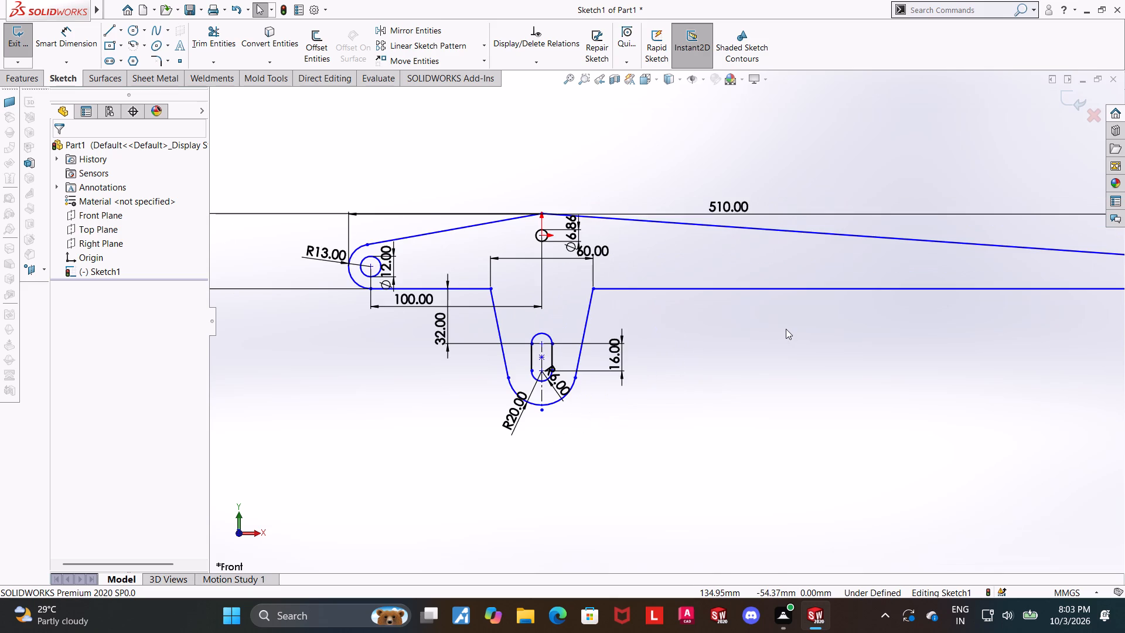
scroll(758, 325, up, 1)
scroll(664, 173, up, 2)
scroll(665, 215, down, 1)
key(Escape)
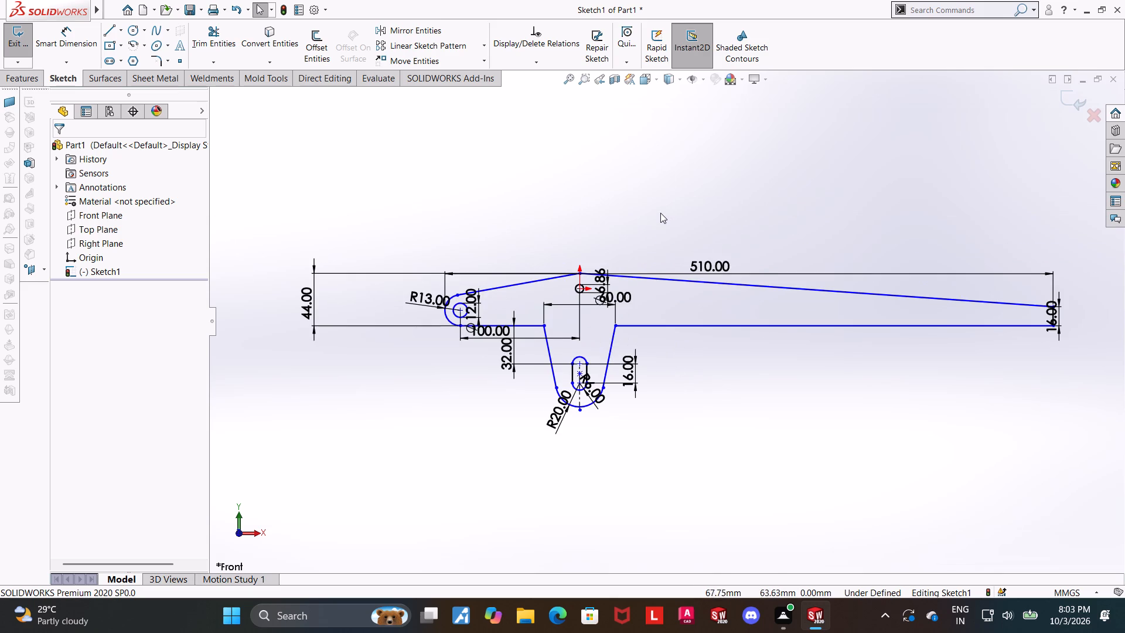
key(Escape)
key(Escape)
Make the lower endpoint of the leg's centreline coincident with the leg's rounded bottom arc.
scroll(730, 298, down, 3)
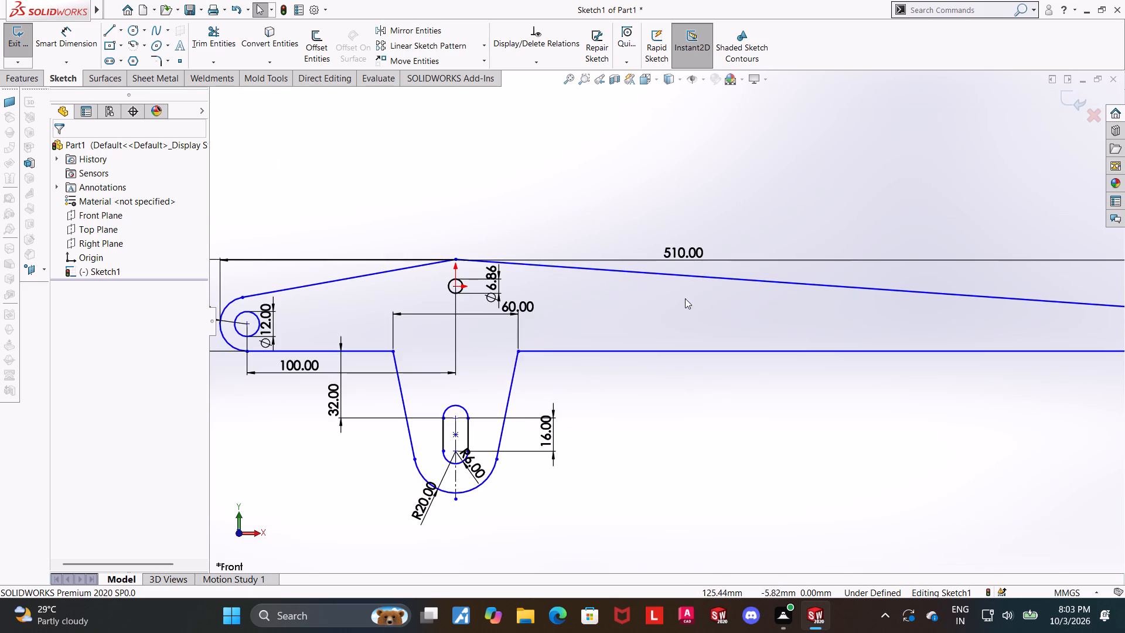
click(669, 454)
click(455, 261)
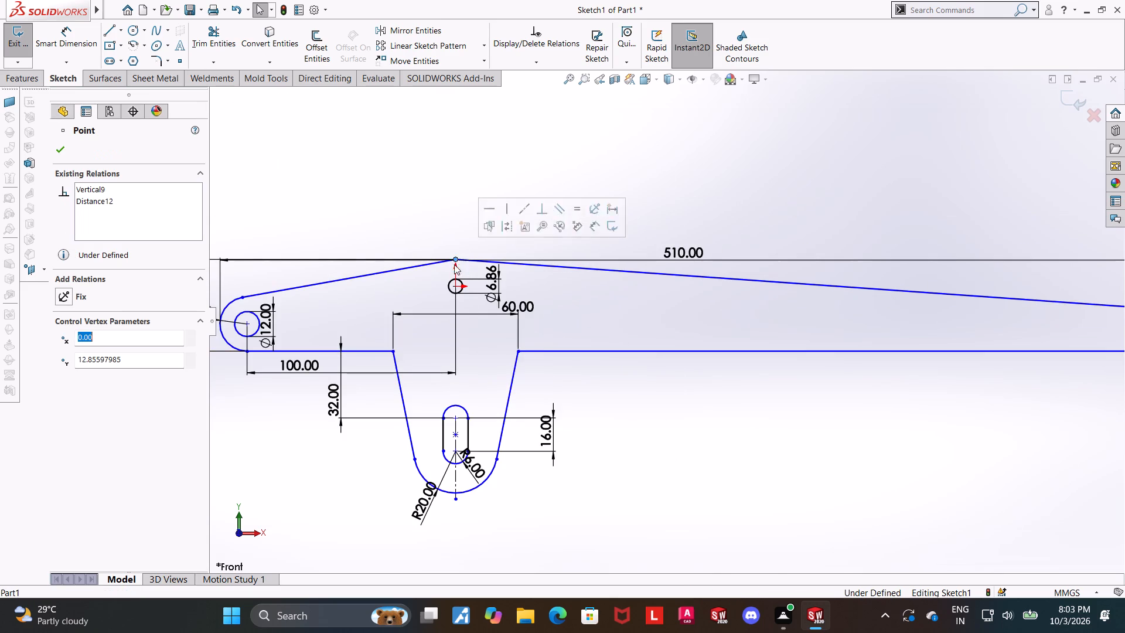
click(693, 463)
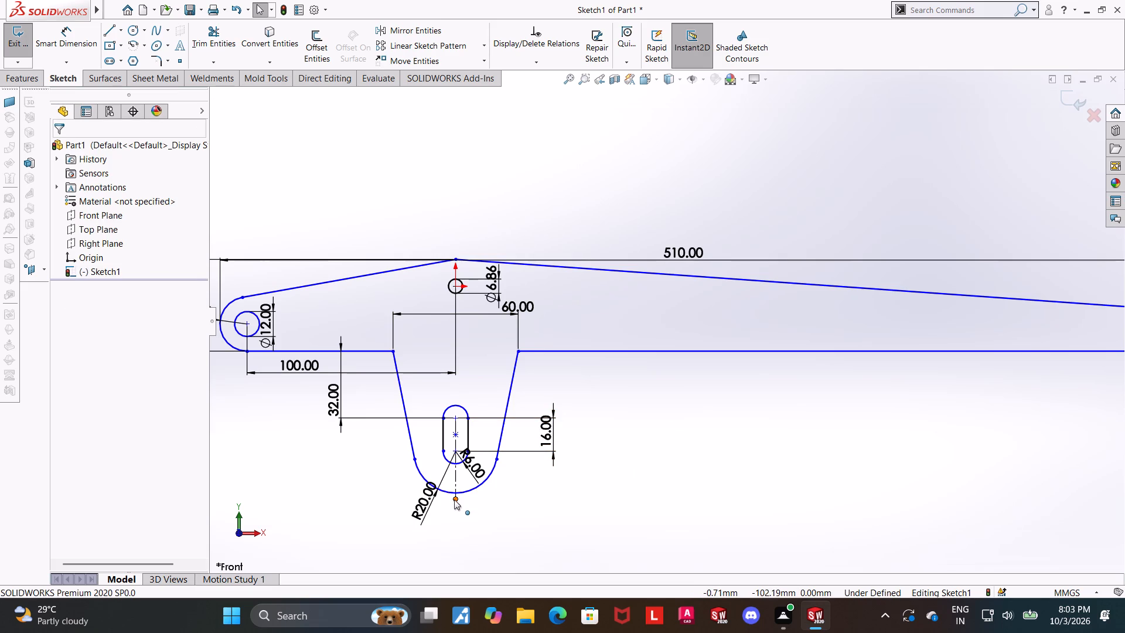
ctrl+click(454, 499)
ctrl+click(461, 494)
click(71, 397)
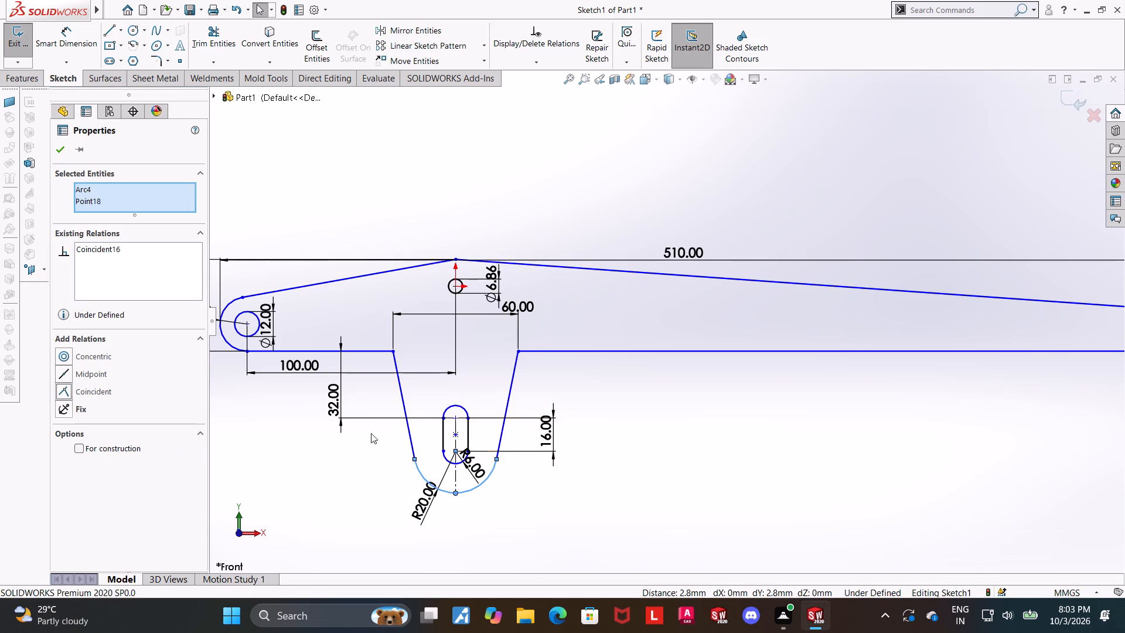
click(874, 471)
key(Escape)
key(Escape)
Add a vertical relation between the centreline's lower endpoint and the centre of the small hole at the origin.
click(456, 494)
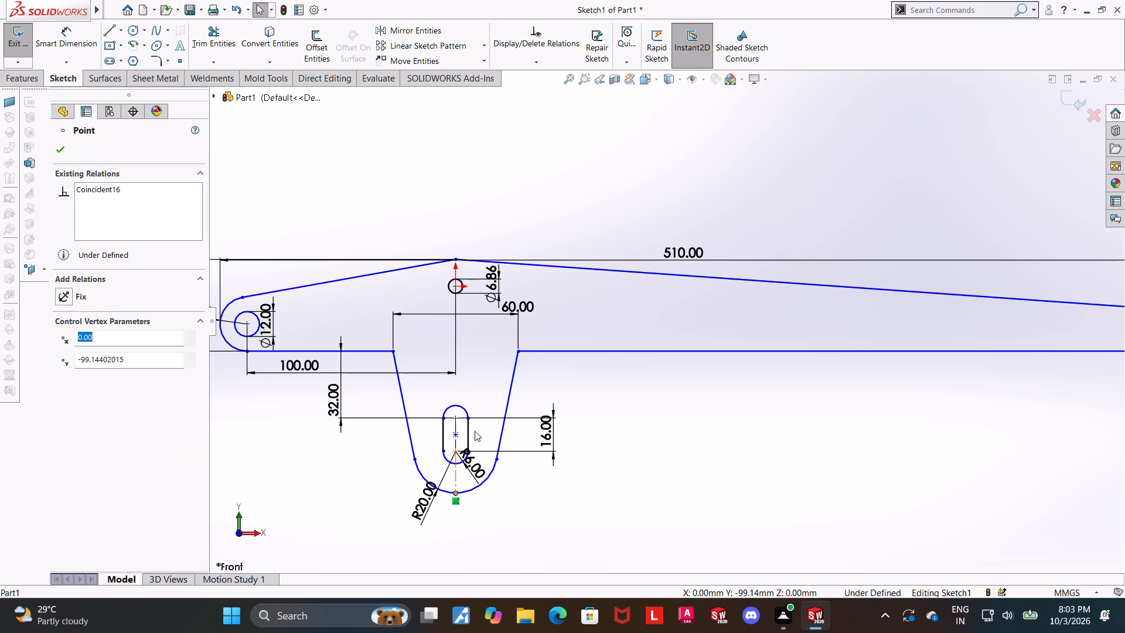
ctrl+click(456, 290)
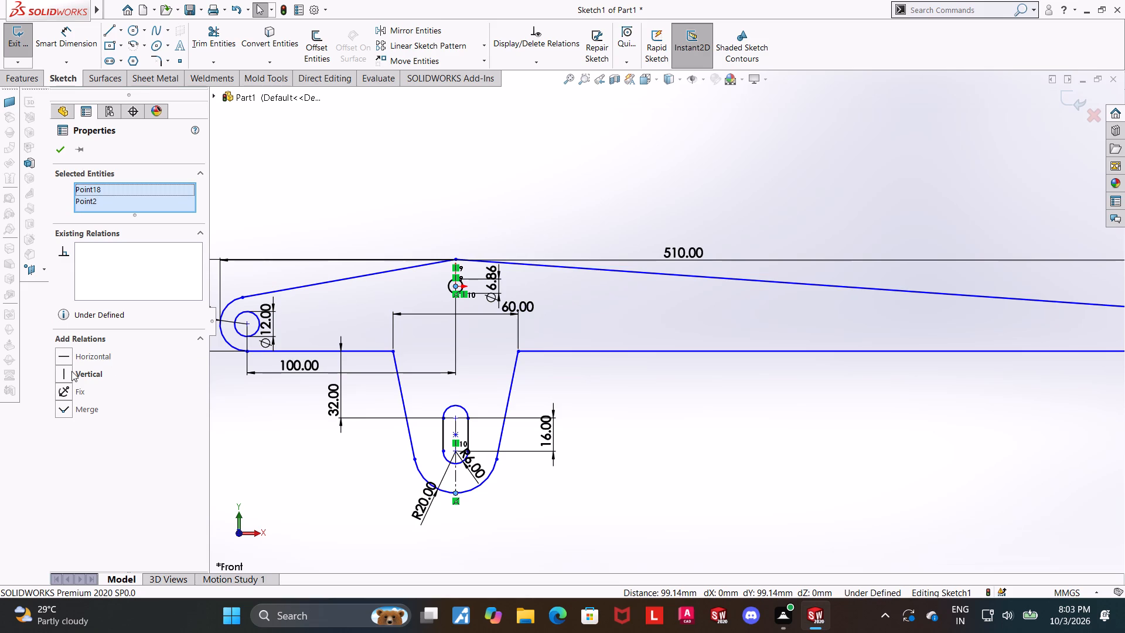
click(70, 372)
click(820, 440)
key(Escape)
key(Escape)
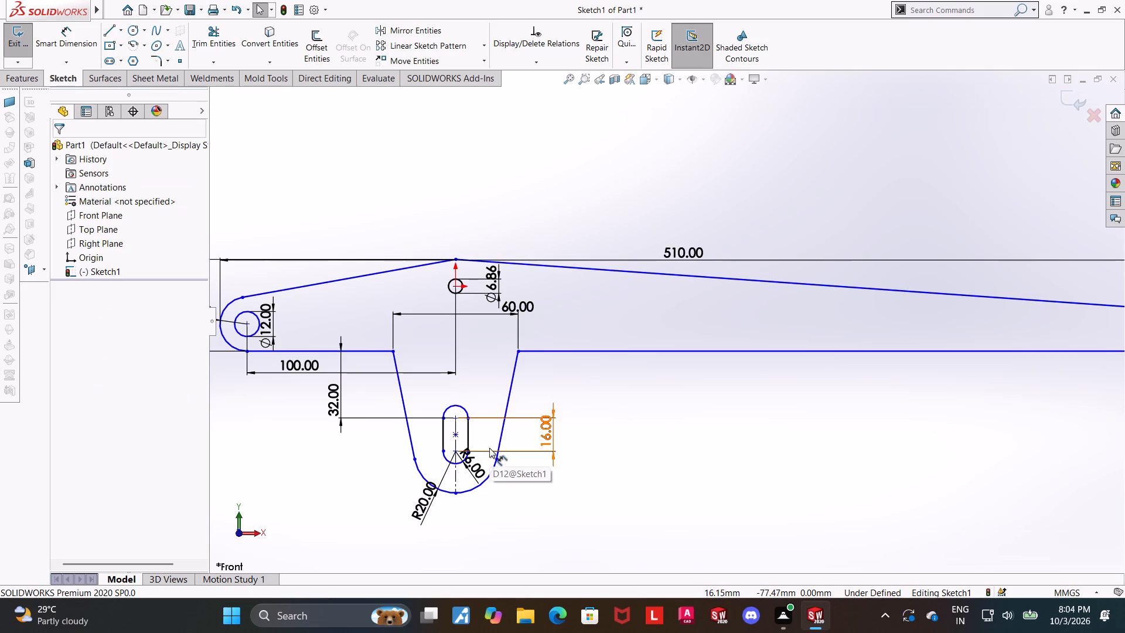
Reposition the R20, 510 mm and 100 mm dimensions clear of the profile, with the two lengths above it.
click(779, 505)
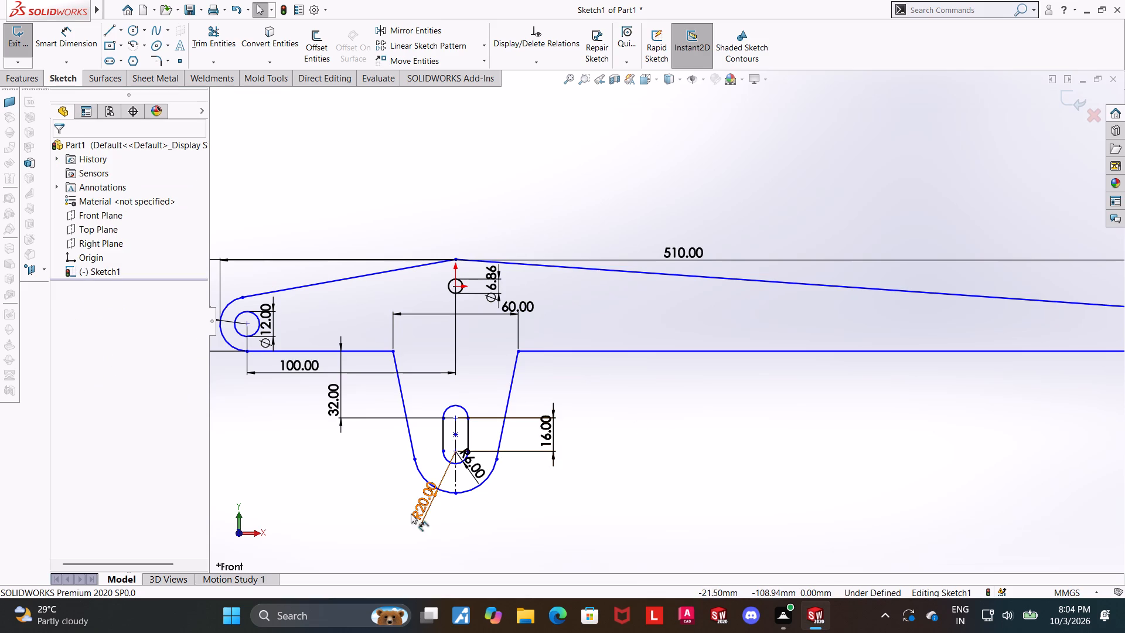
drag(410, 505, 377, 505)
click(851, 501)
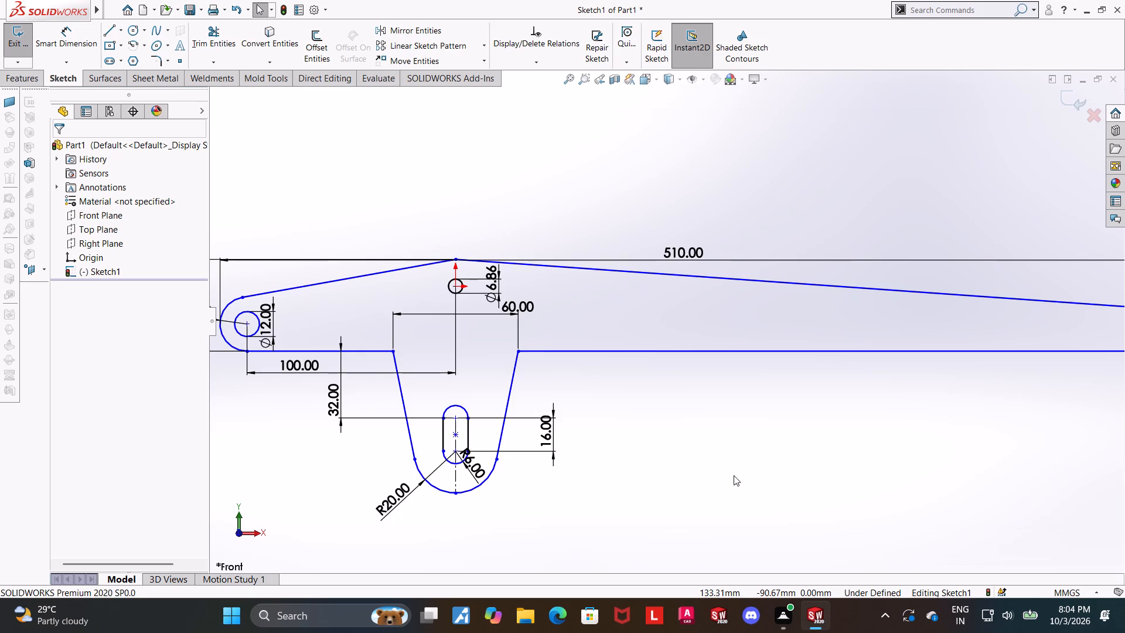
scroll(708, 492, up, 1)
key(Escape)
key(Escape)
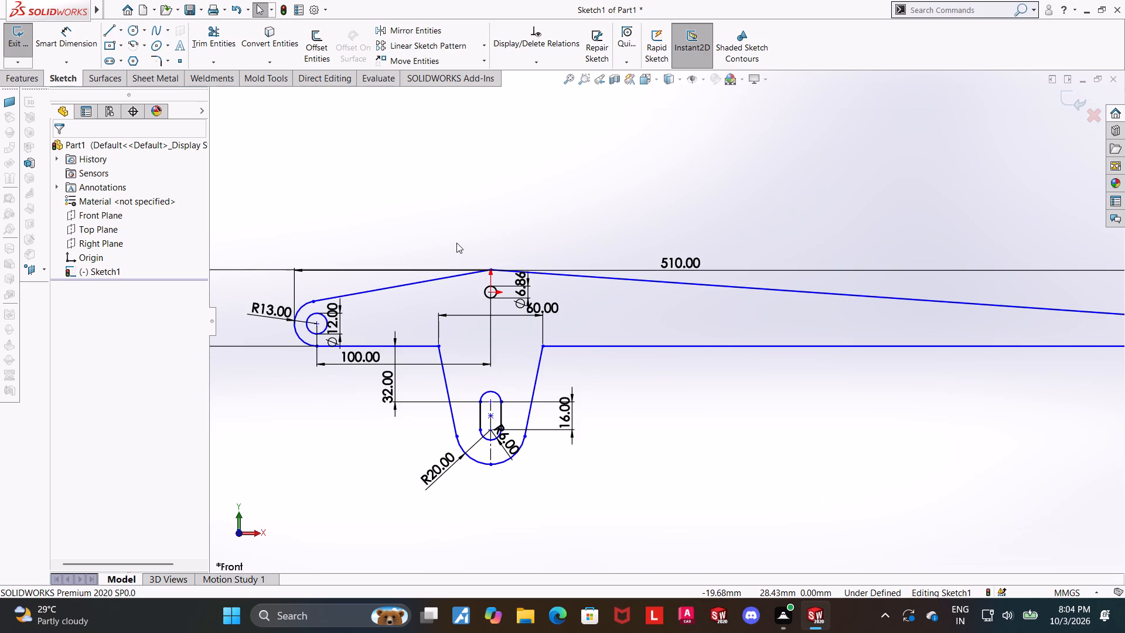
scroll(833, 283, up, 4)
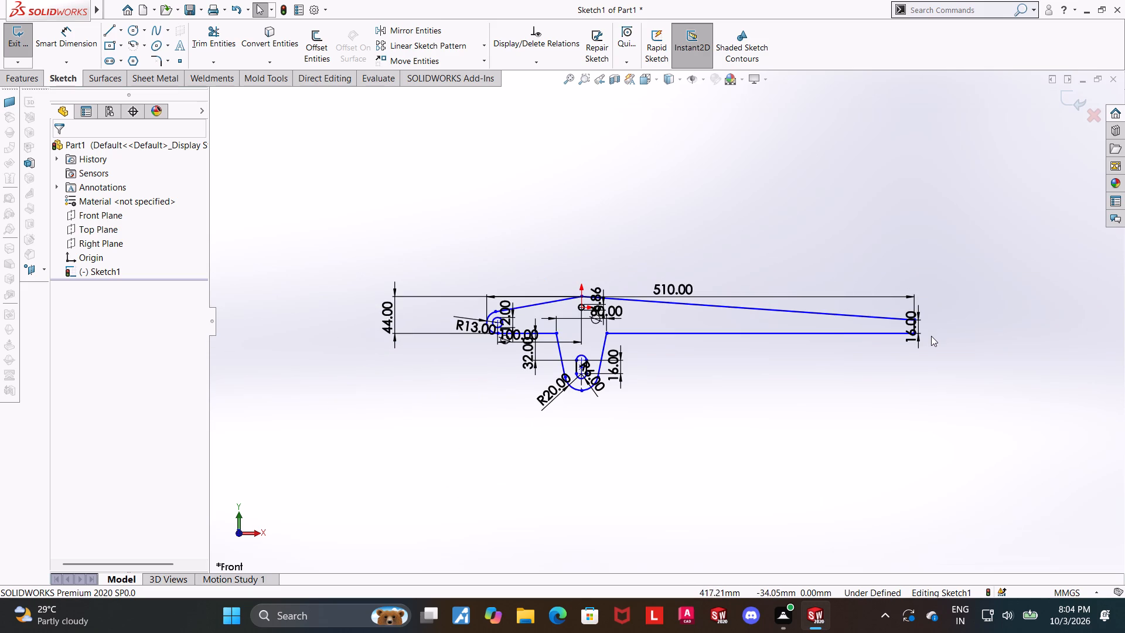
scroll(673, 302, down, 2)
drag(663, 287, 663, 258)
click(717, 441)
scroll(396, 391, down, 2)
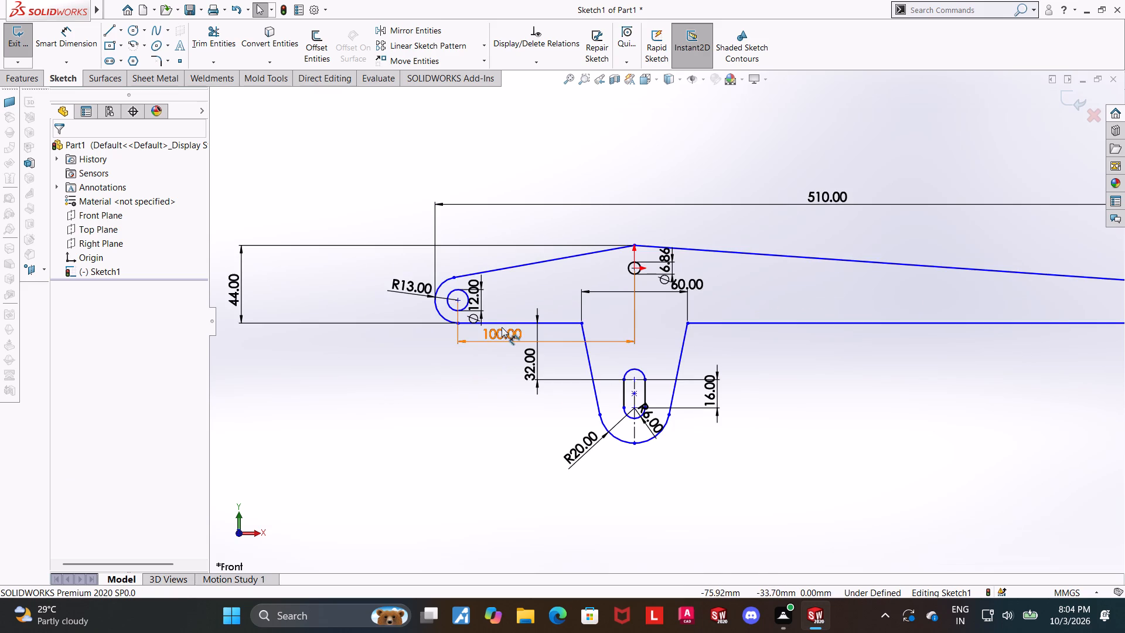
drag(503, 333, 516, 152)
click(1074, 458)
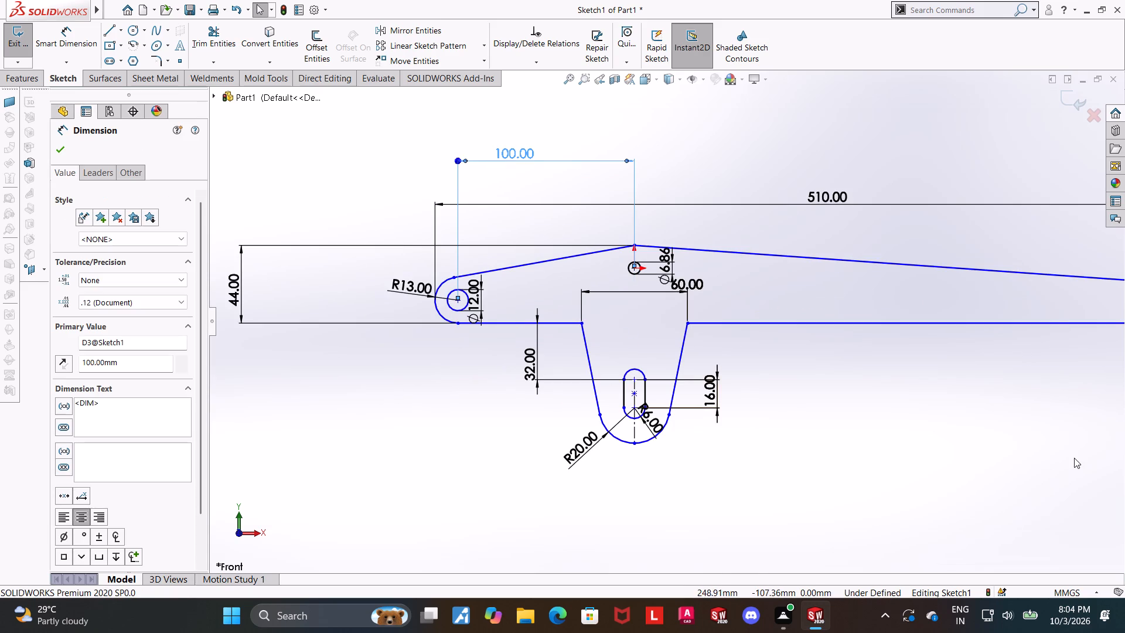
Set the diameter of the small hole at the origin to 6 mm.
scroll(651, 279, down, 1)
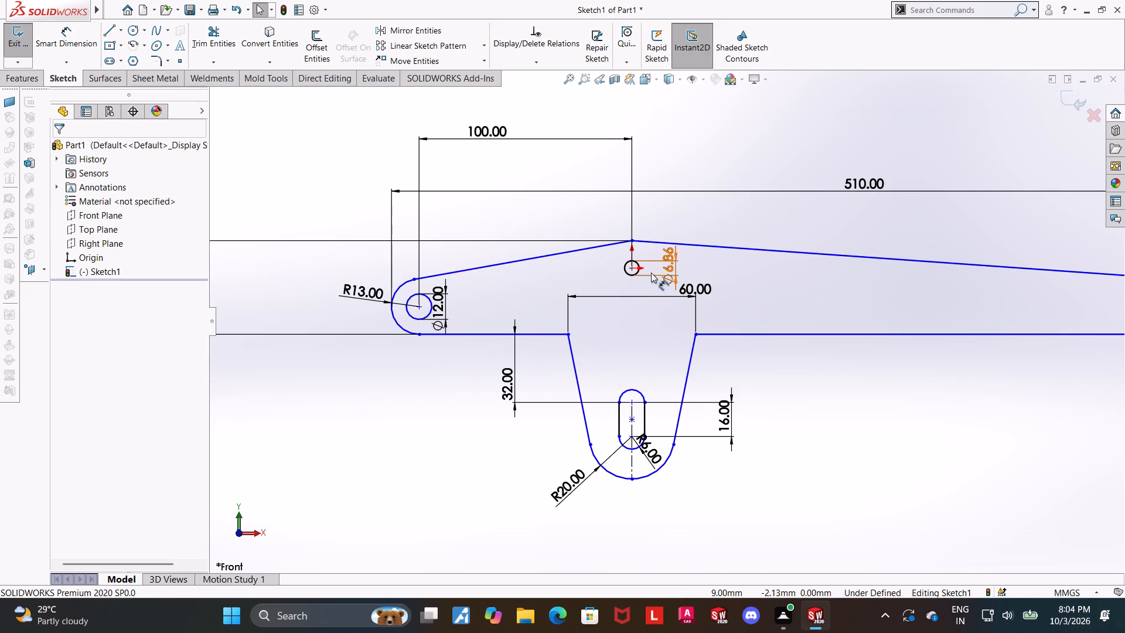
double_click(676, 266)
drag(698, 264, 598, 264)
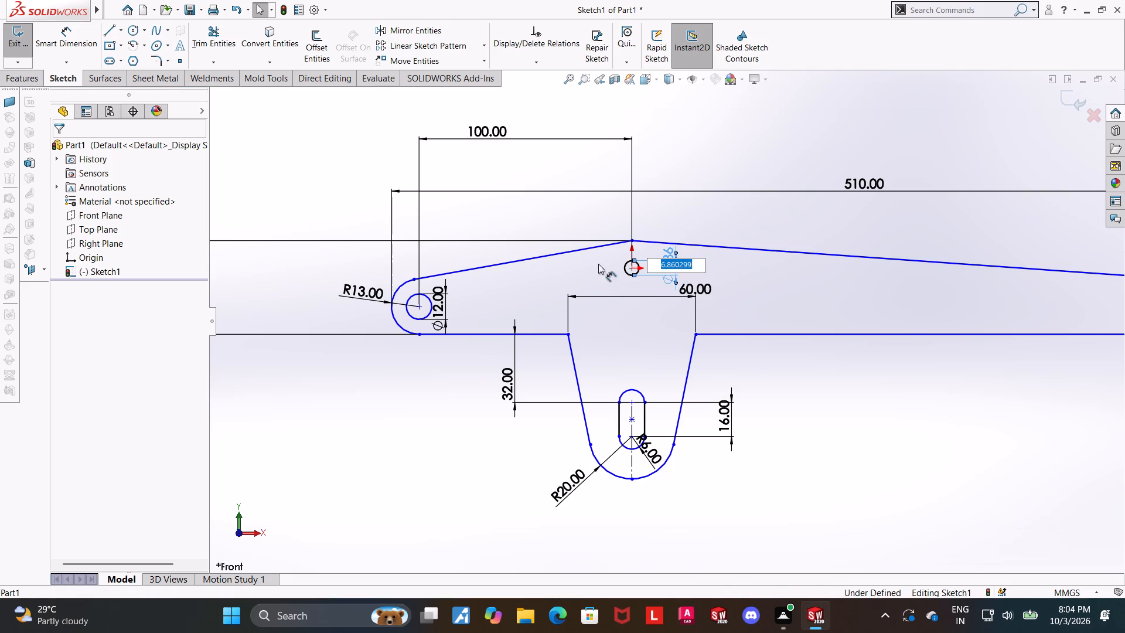
drag(598, 264, 599, 264)
key(6)
key(Return)
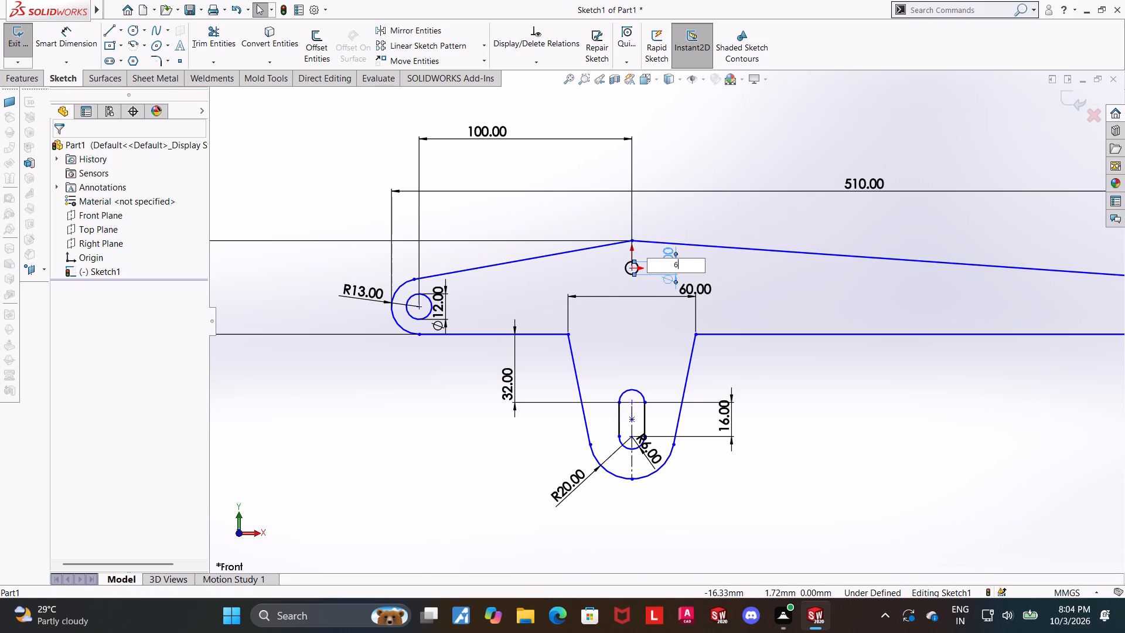
click(371, 397)
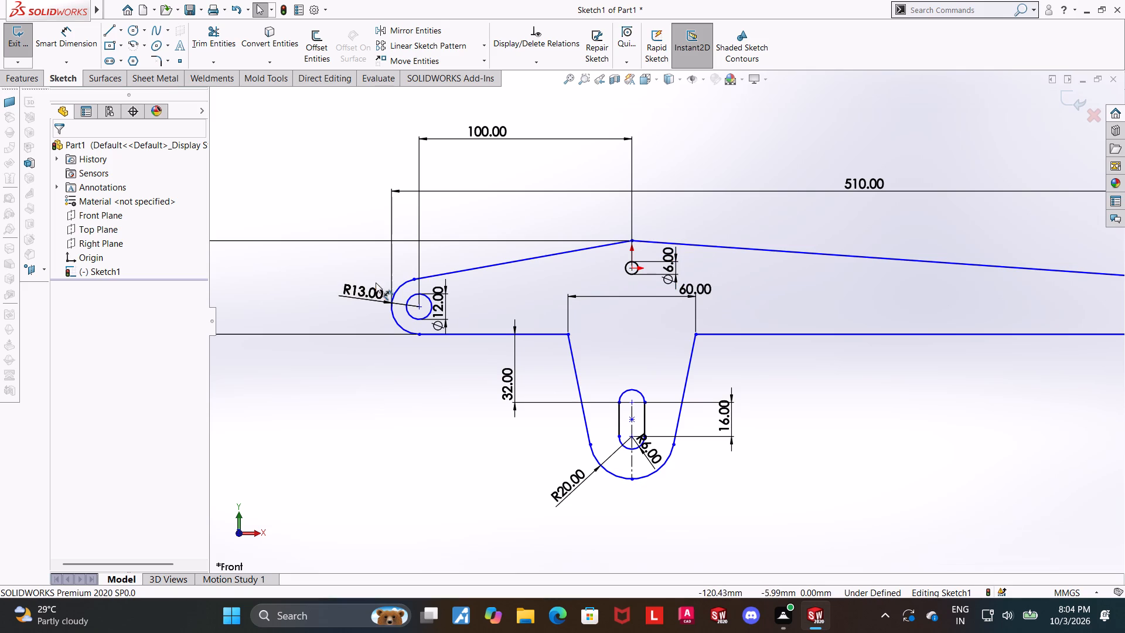
Move the R13 dimension of the rounded end and the 12 mm hole's diameter dimension farther from their geometry.
drag(376, 288, 343, 280)
drag(444, 301, 461, 301)
click(391, 453)
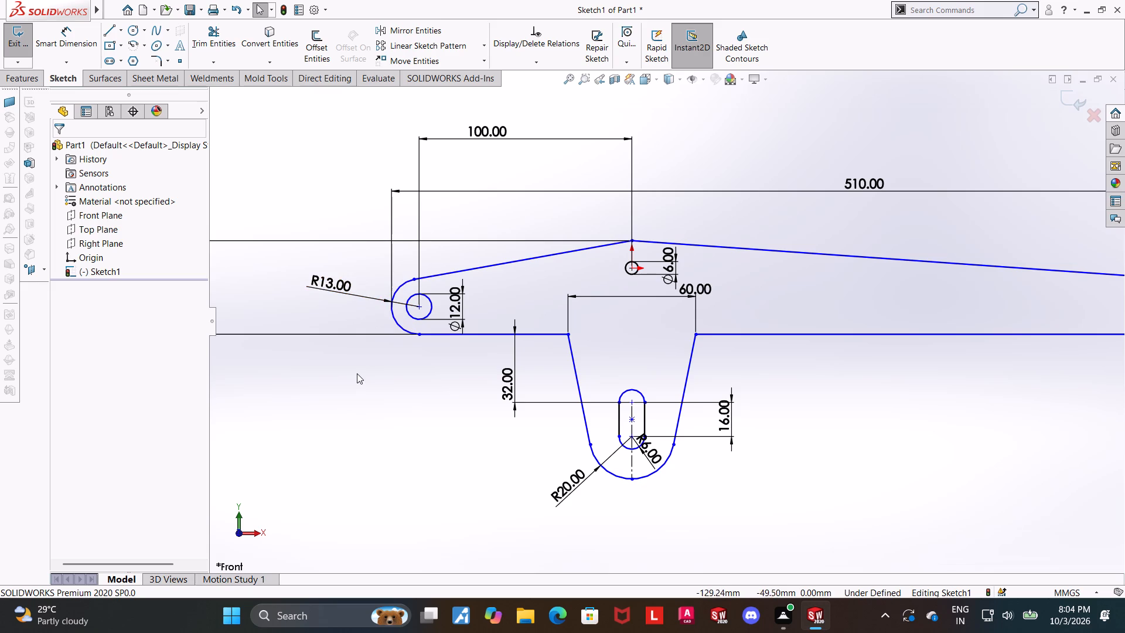
click(407, 405)
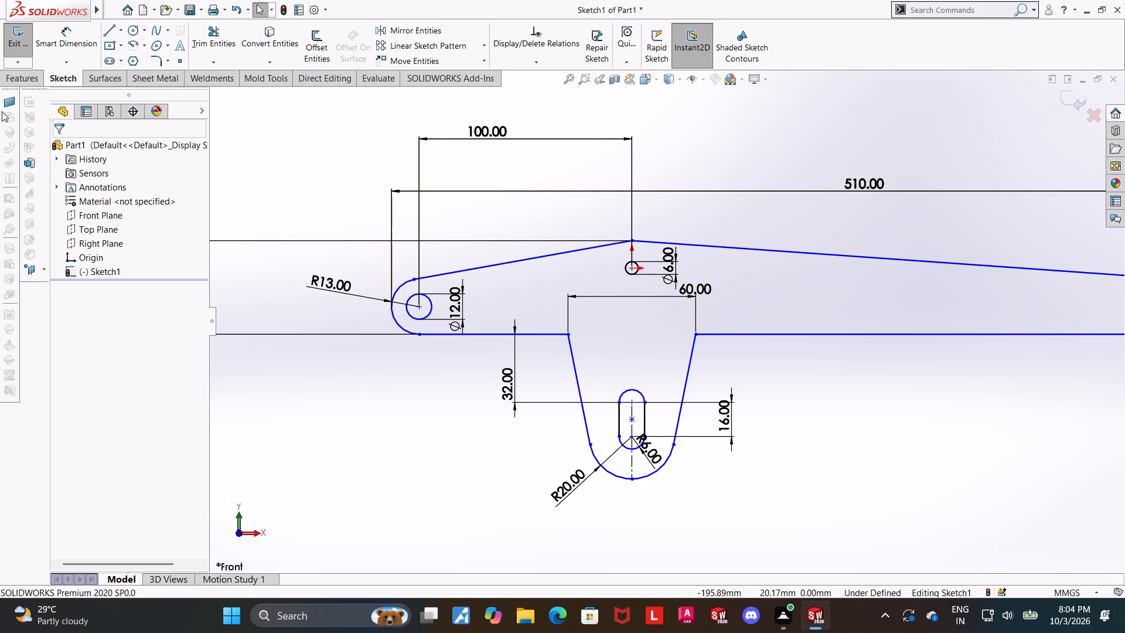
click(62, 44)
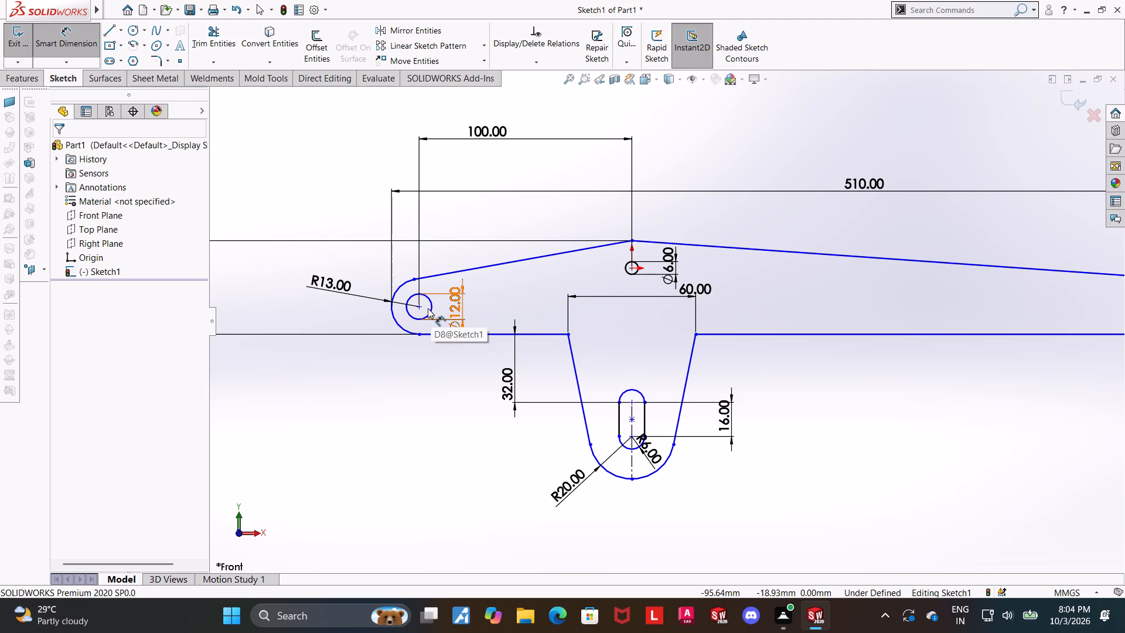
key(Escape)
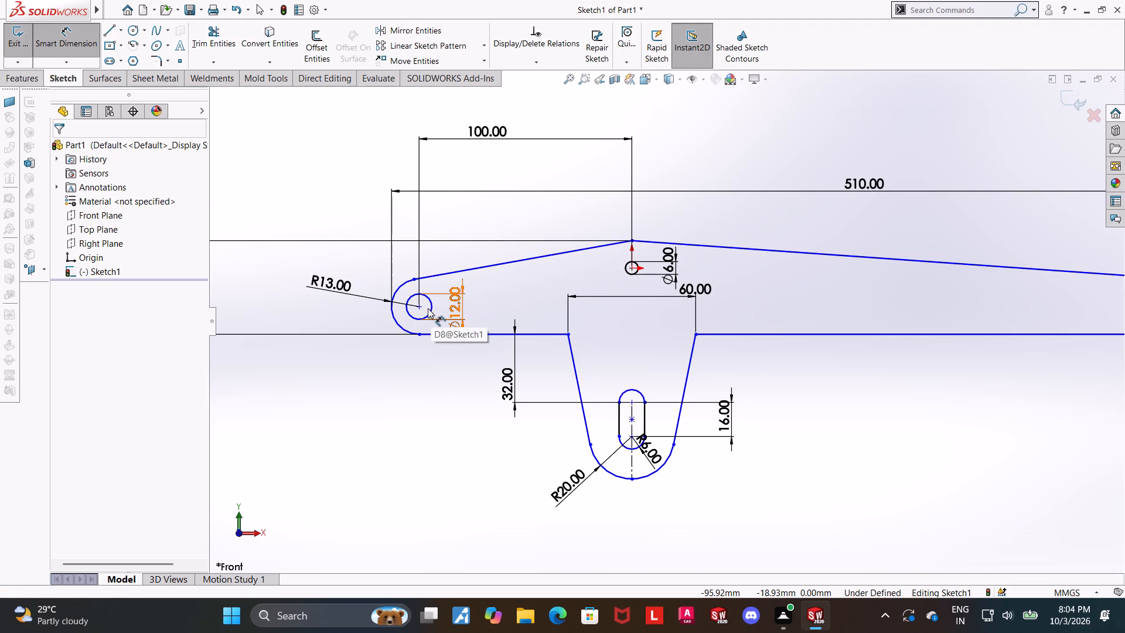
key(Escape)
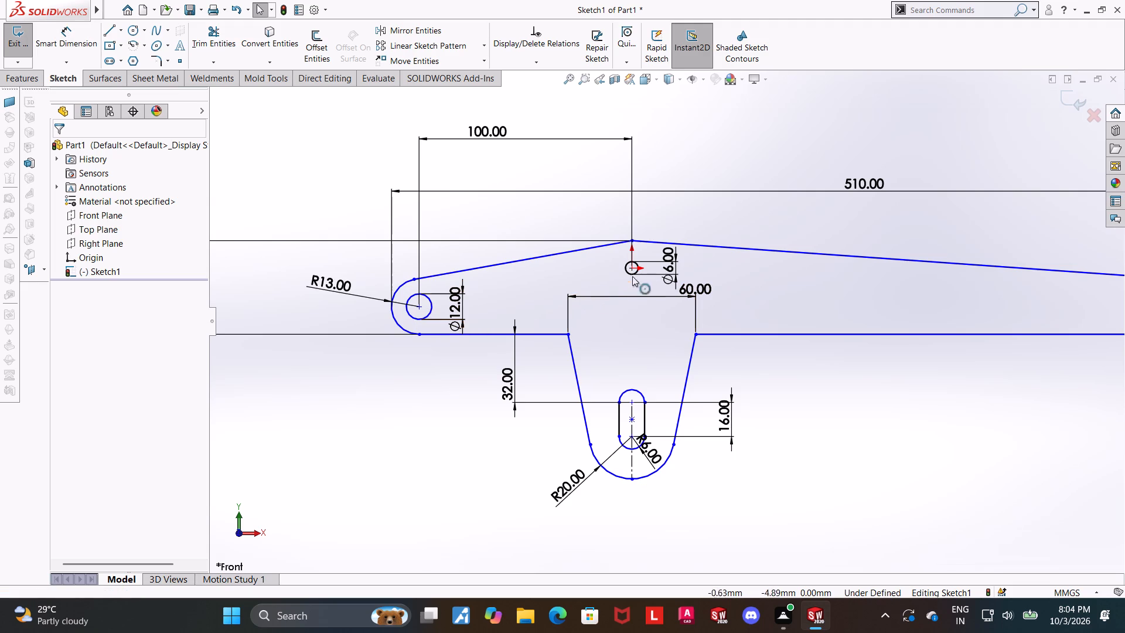
Add a horizontal relation between the centres of the 6 mm hole and the 12 mm hole.
ctrl+click(632, 268)
ctrl+click(417, 305)
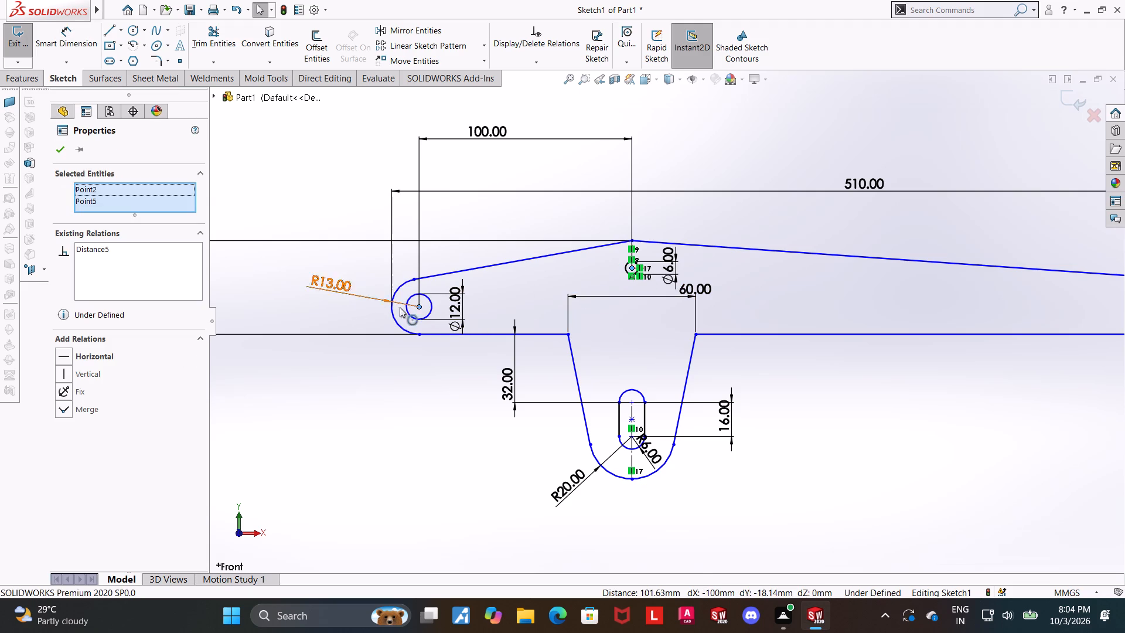
click(67, 357)
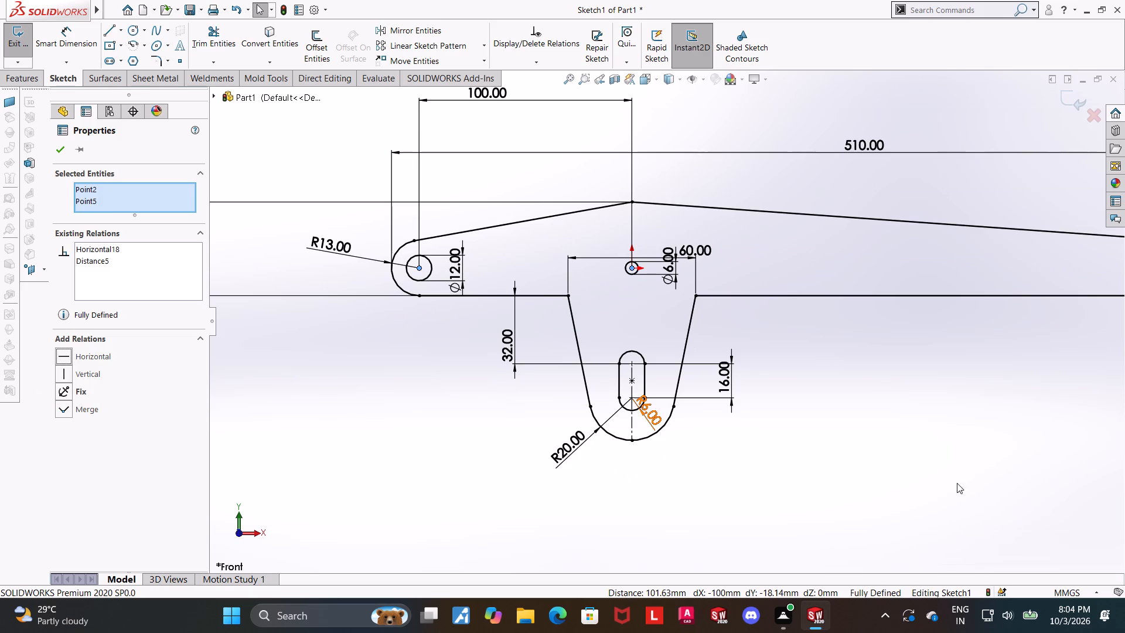
click(947, 477)
Examine the whole lever sketch, its dimensions and the details around the holes and slotted leg.
scroll(942, 472, up, 5)
click(946, 426)
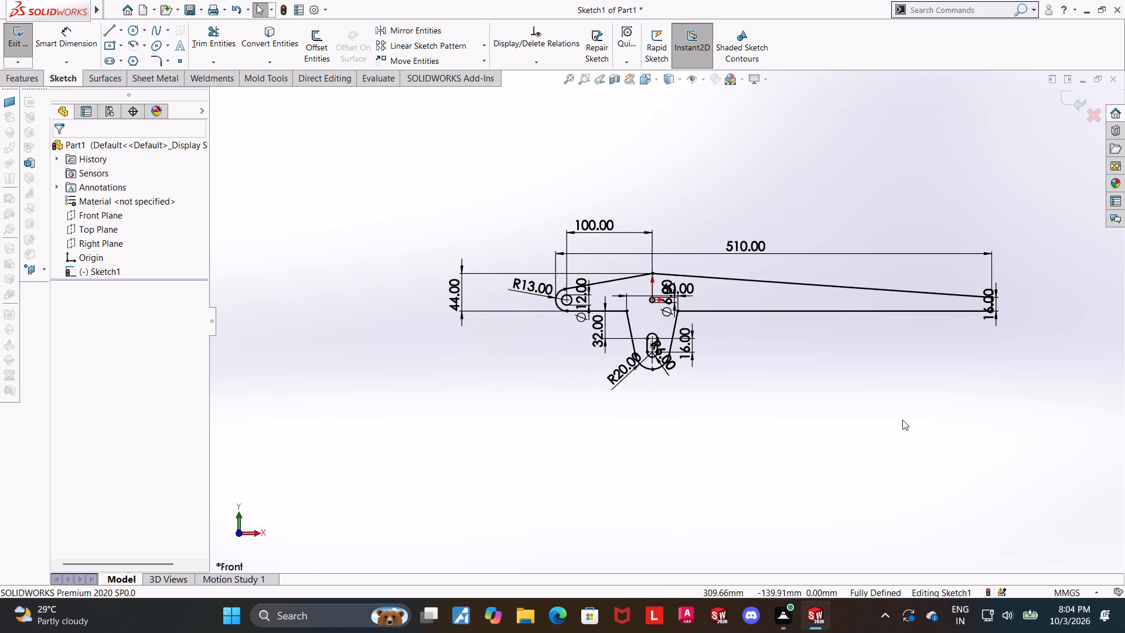
click(834, 457)
scroll(704, 308, down, 6)
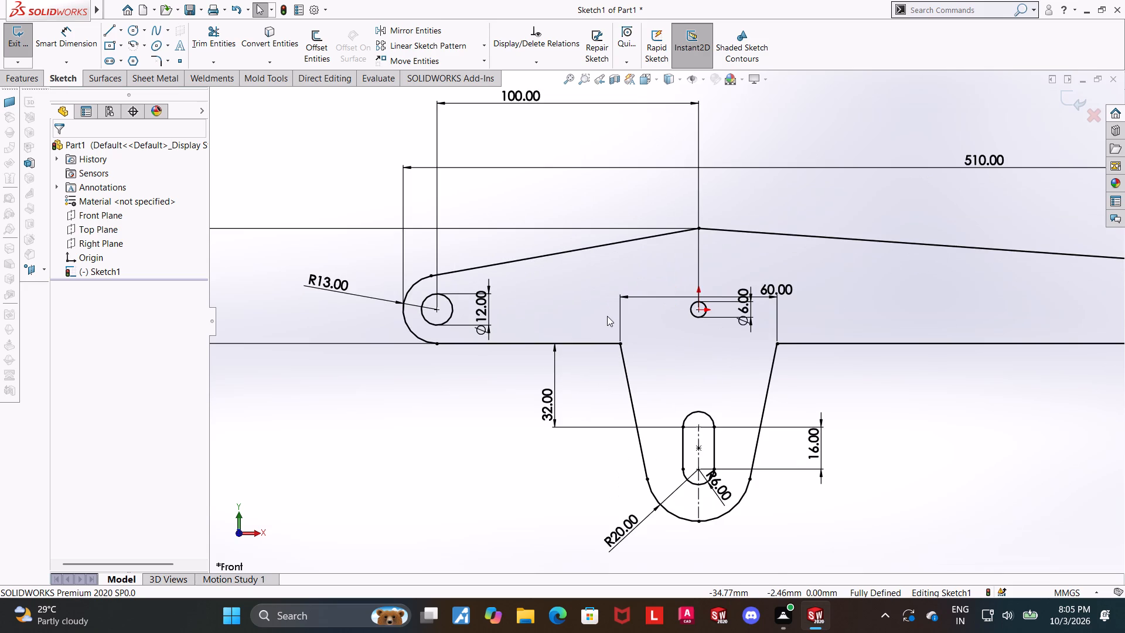
scroll(1033, 390, up, 8)
scroll(947, 375, down, 1)
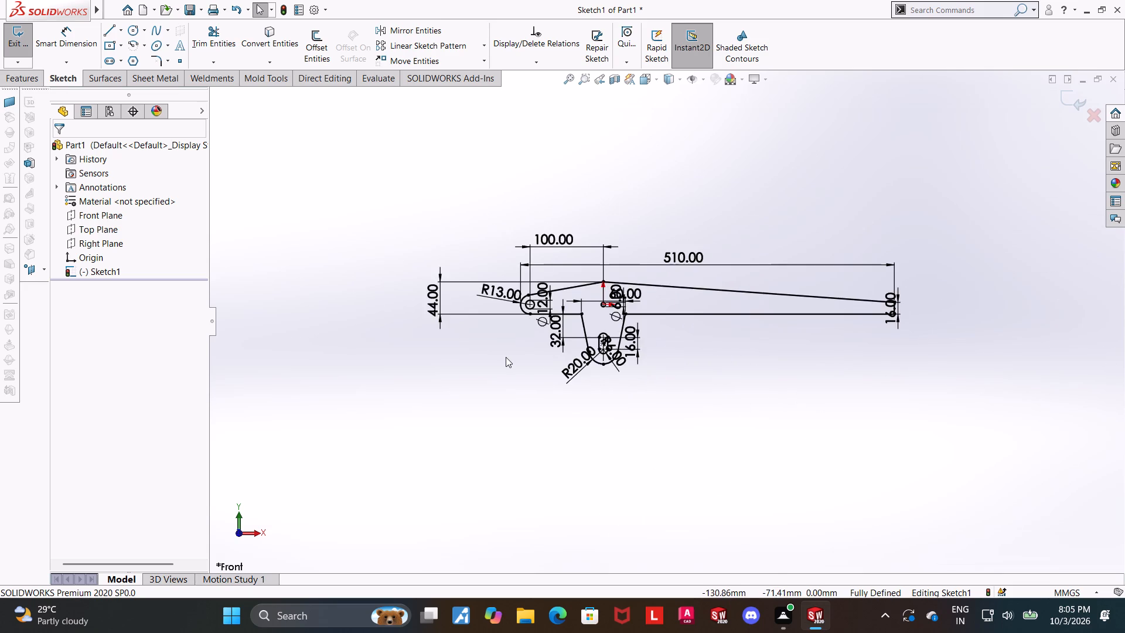
scroll(506, 357, down, 3)
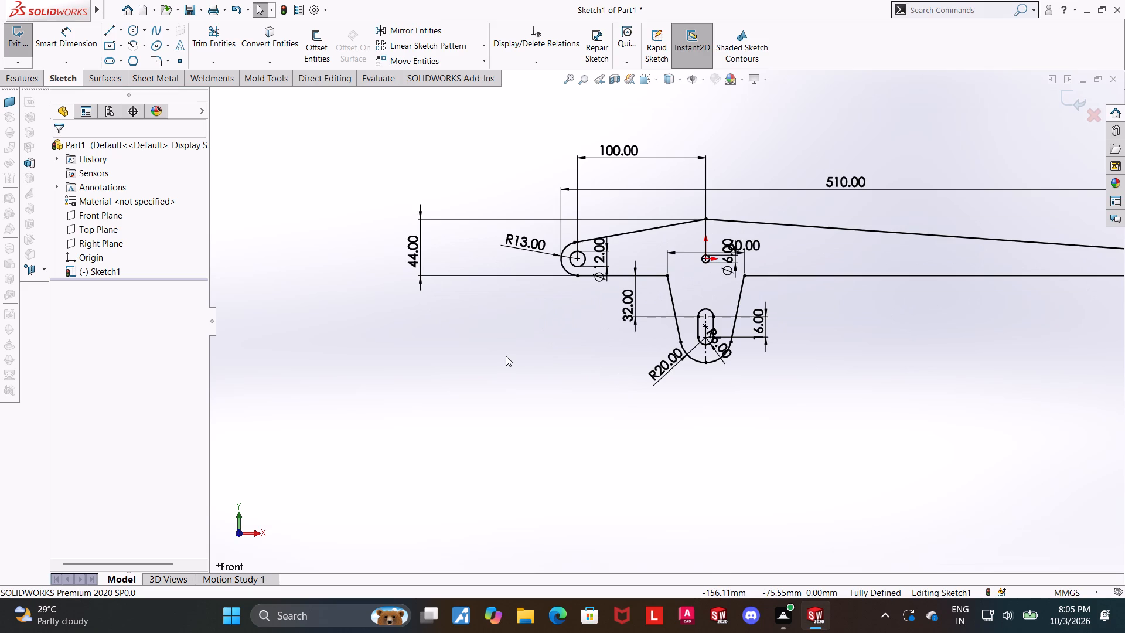
Exit the lever profile sketch, keeping its changes.
click(1075, 95)
Extrude the lever profile sketch 12 mm with the Mid Plane end condition.
middle_drag(901, 318, 867, 325)
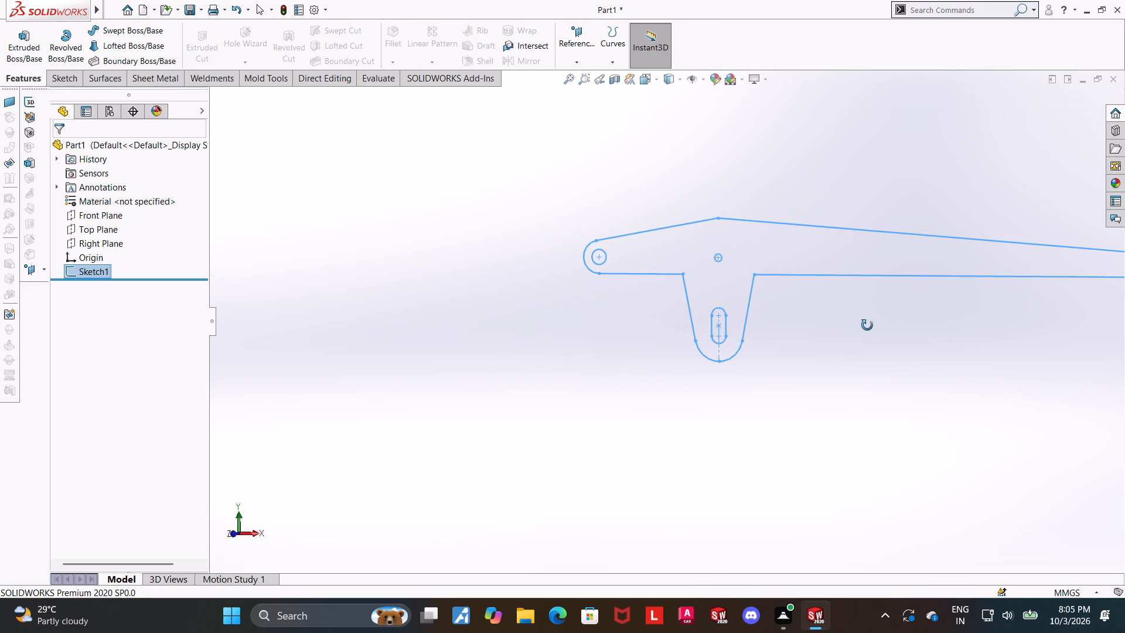
middle_drag(867, 325, 866, 325)
scroll(864, 324, up, 4)
scroll(806, 307, down, 2)
scroll(645, 308, down, 1)
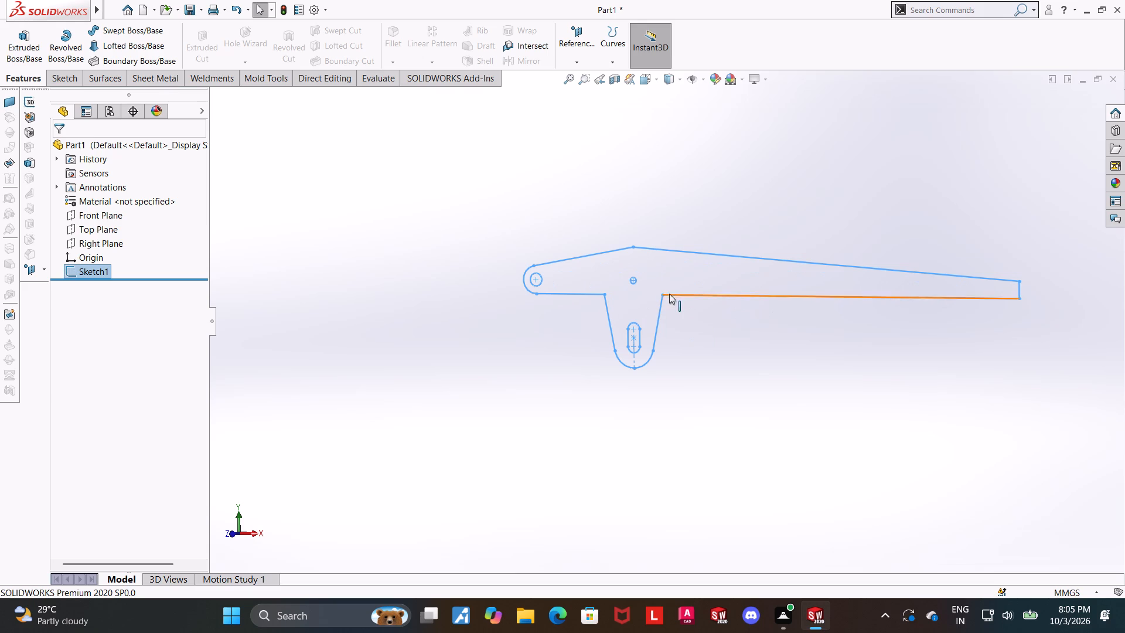
click(13, 49)
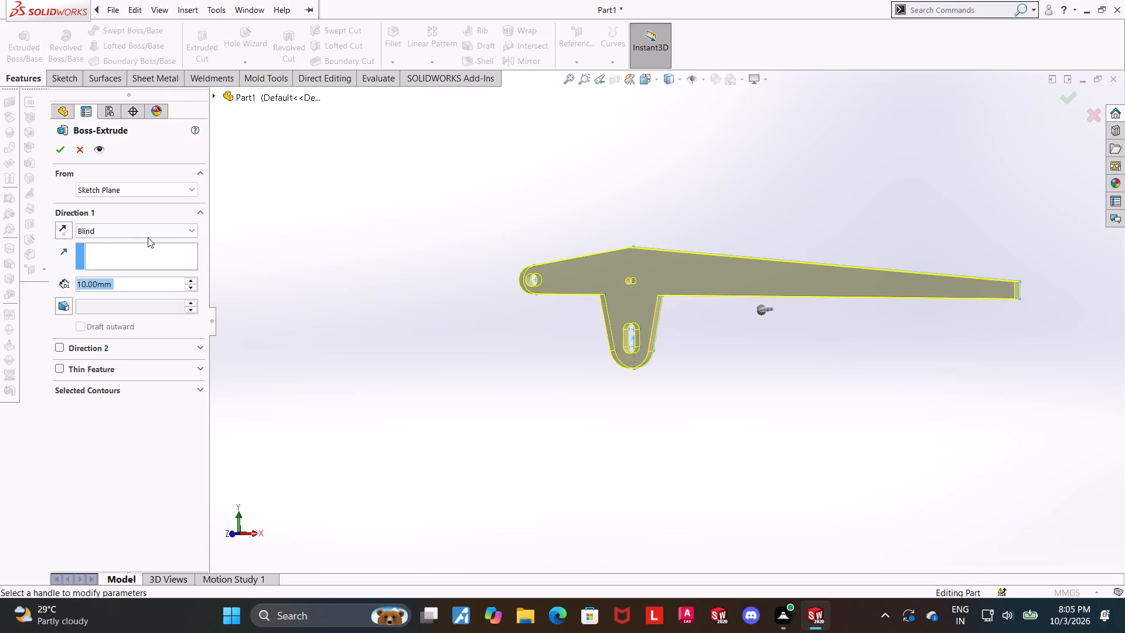
click(136, 237)
click(98, 295)
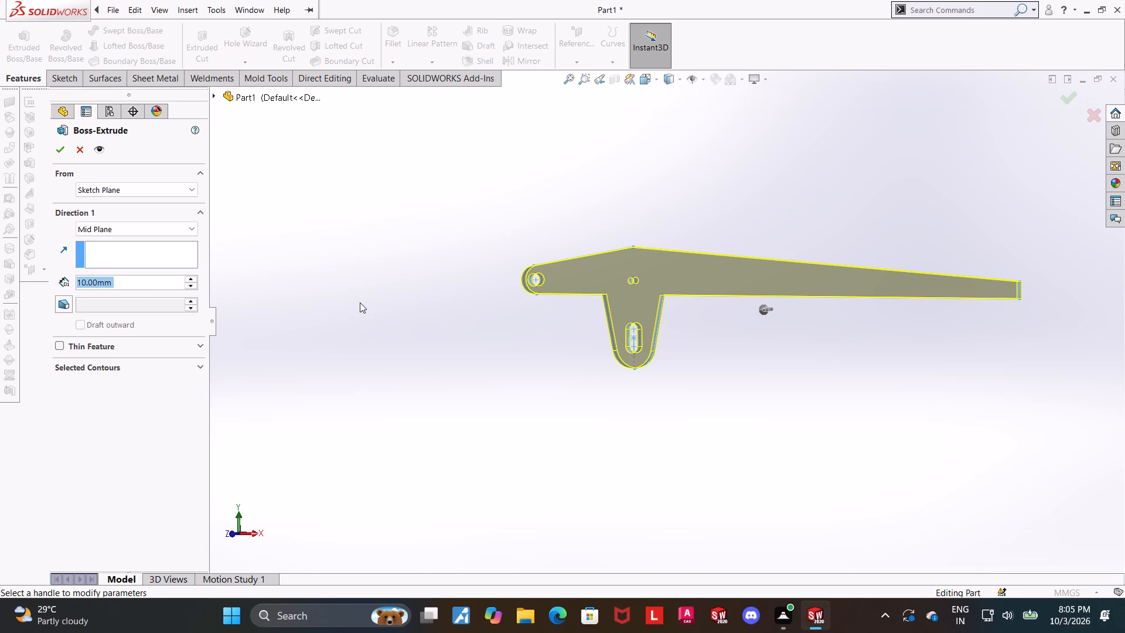
text(12)
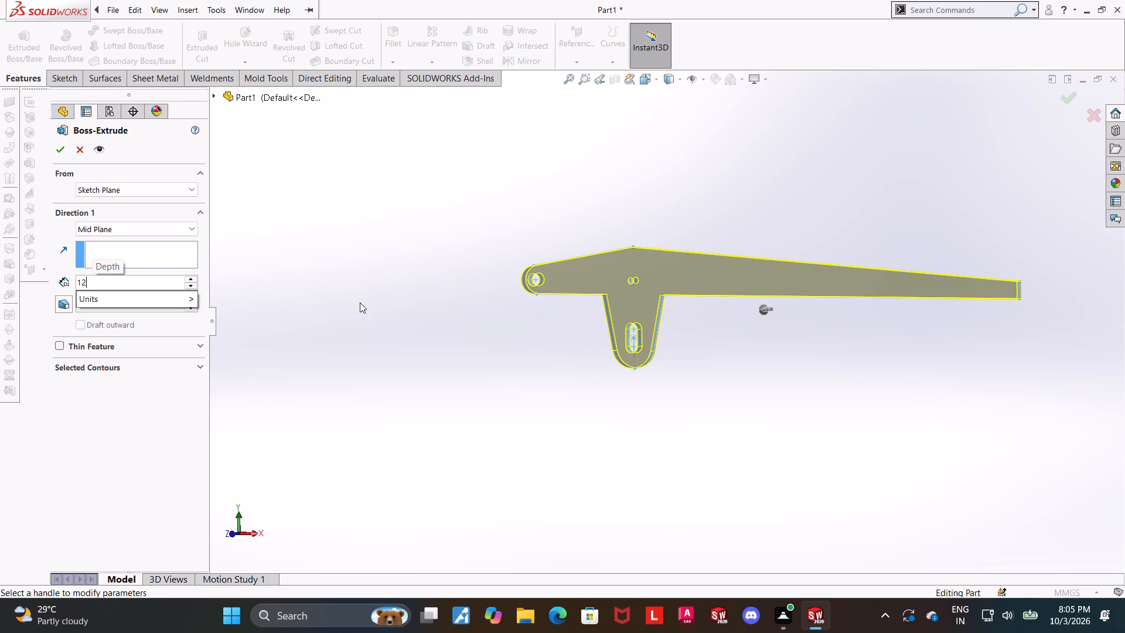
key(Return)
middle_drag(859, 350, 785, 442)
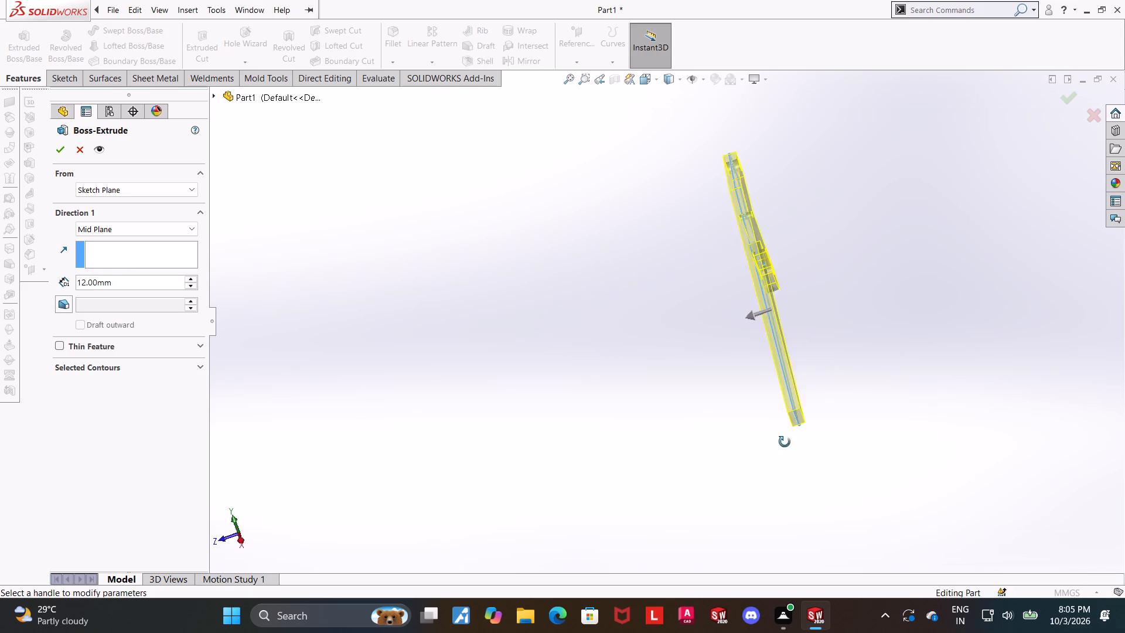
middle_drag(785, 442, 851, 400)
scroll(921, 260, down, 1)
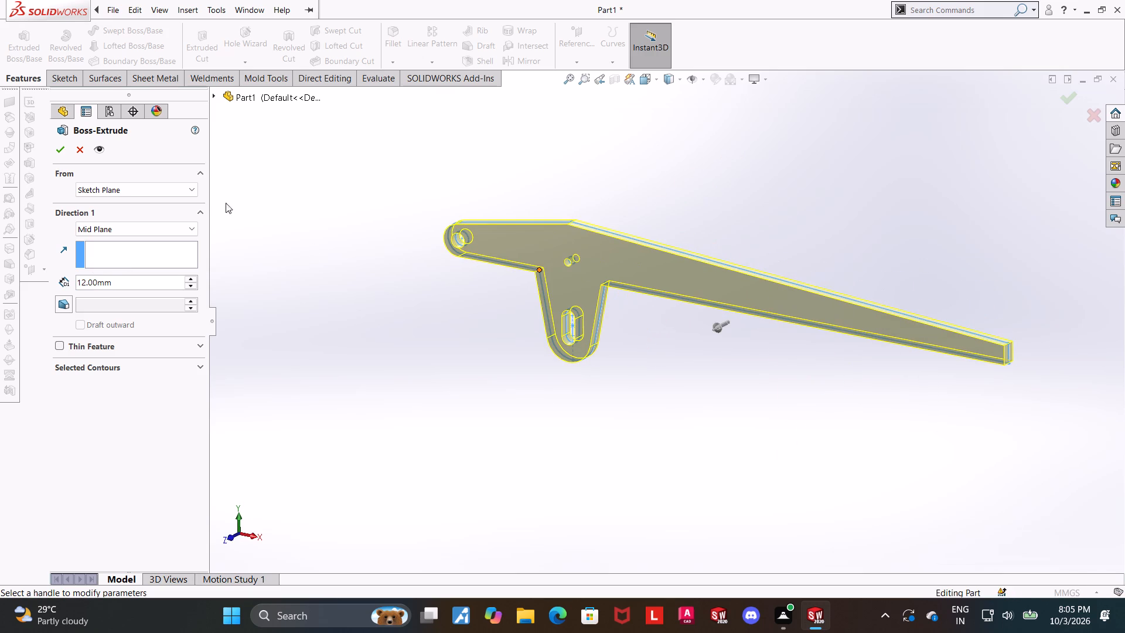
click(49, 152)
click(53, 151)
scroll(782, 396, up, 2)
click(785, 389)
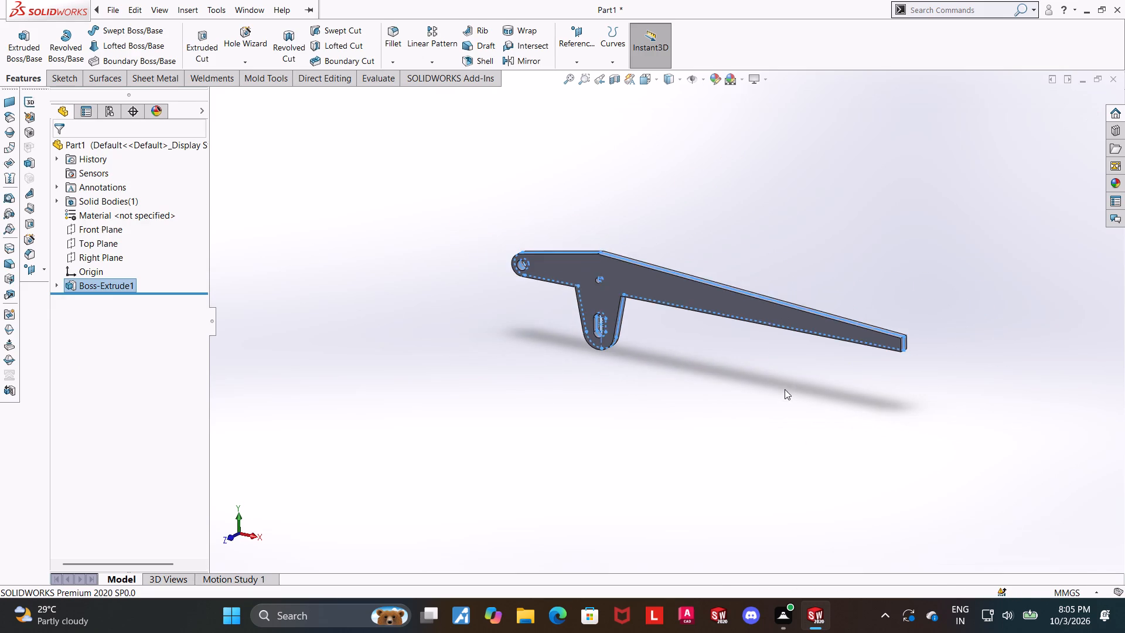
Open a new sketch on the long arm's narrow underside face and orient the view normal to it.
middle_drag(782, 391, 828, 196)
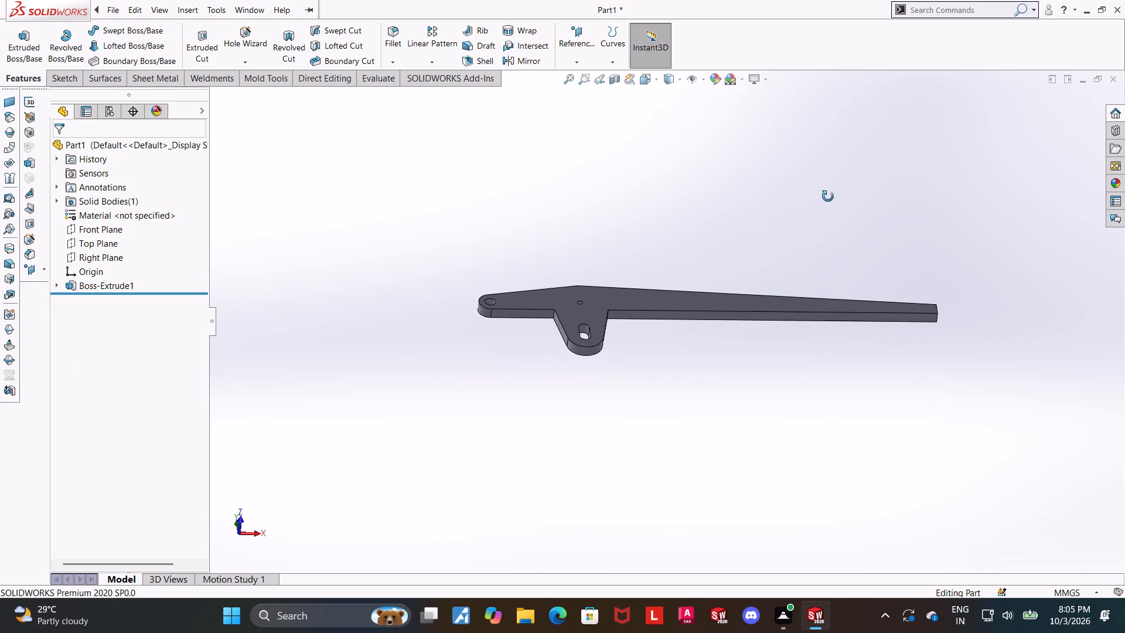
middle_drag(828, 196, 837, 171)
middle_drag(652, 329, 628, 249)
click(652, 318)
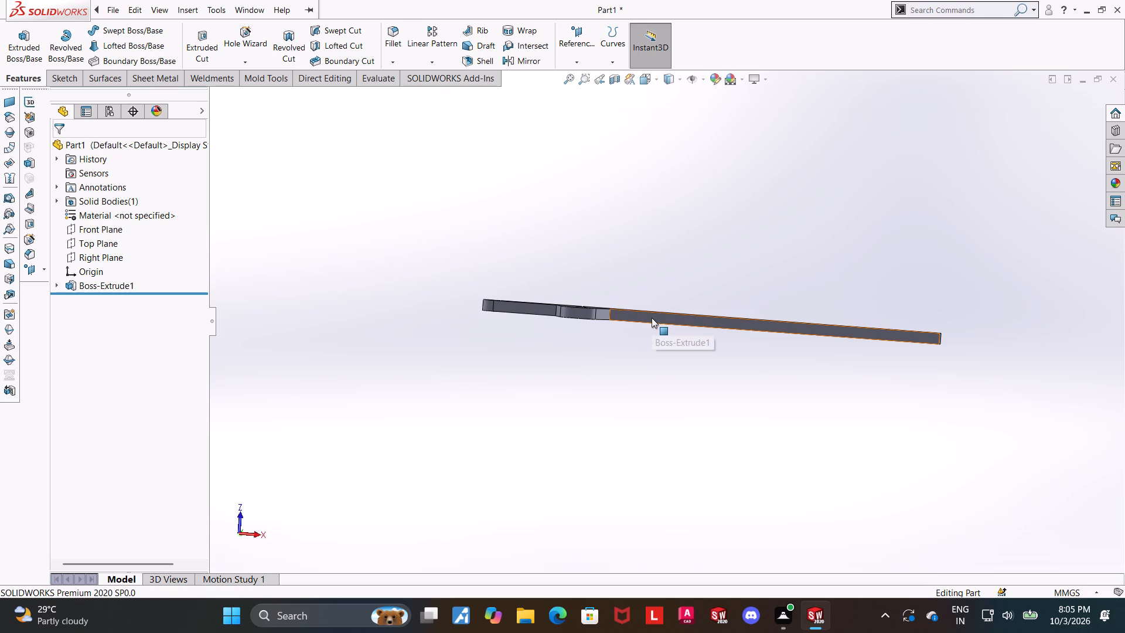
click(698, 288)
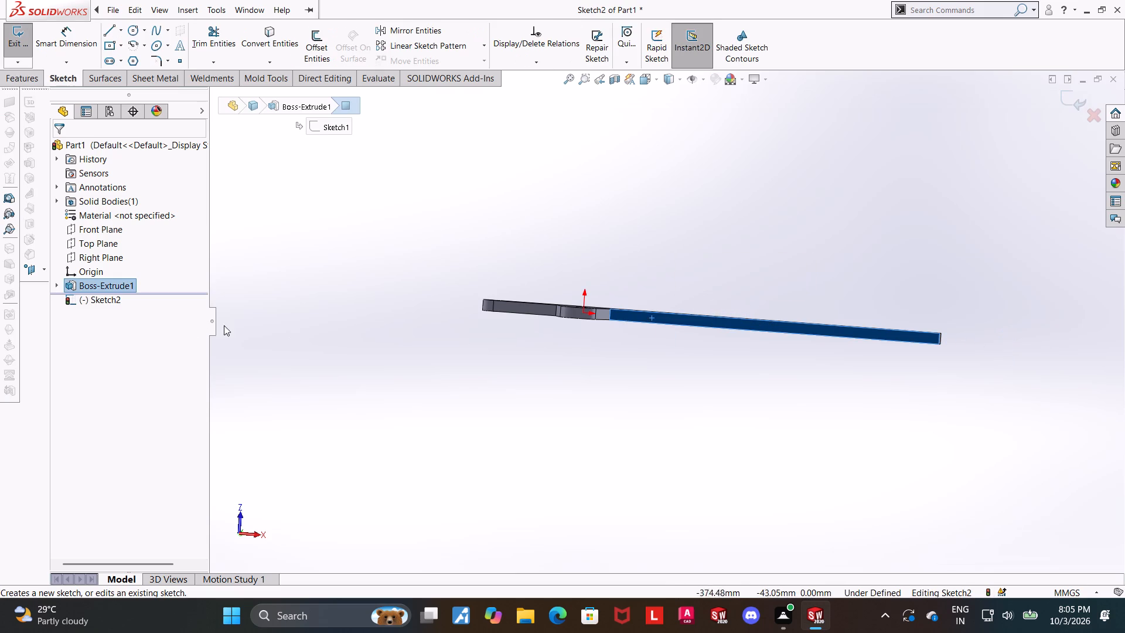
click(107, 304)
click(139, 283)
Draw a horizontal centerline from the origin along the arm to just beyond its free end.
click(120, 31)
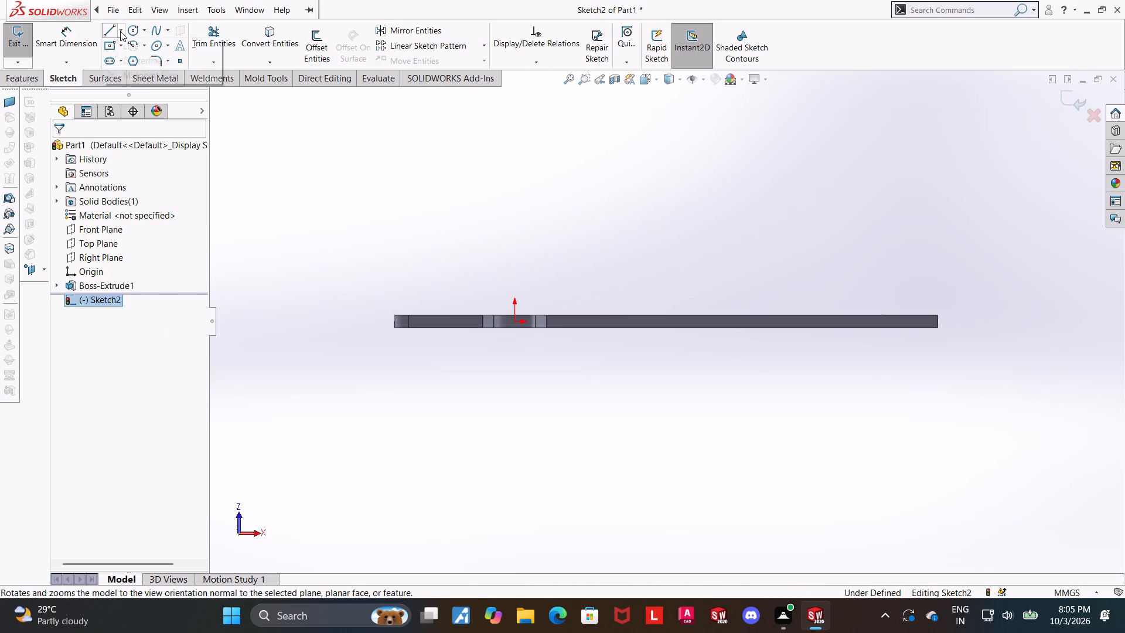
click(122, 56)
click(514, 322)
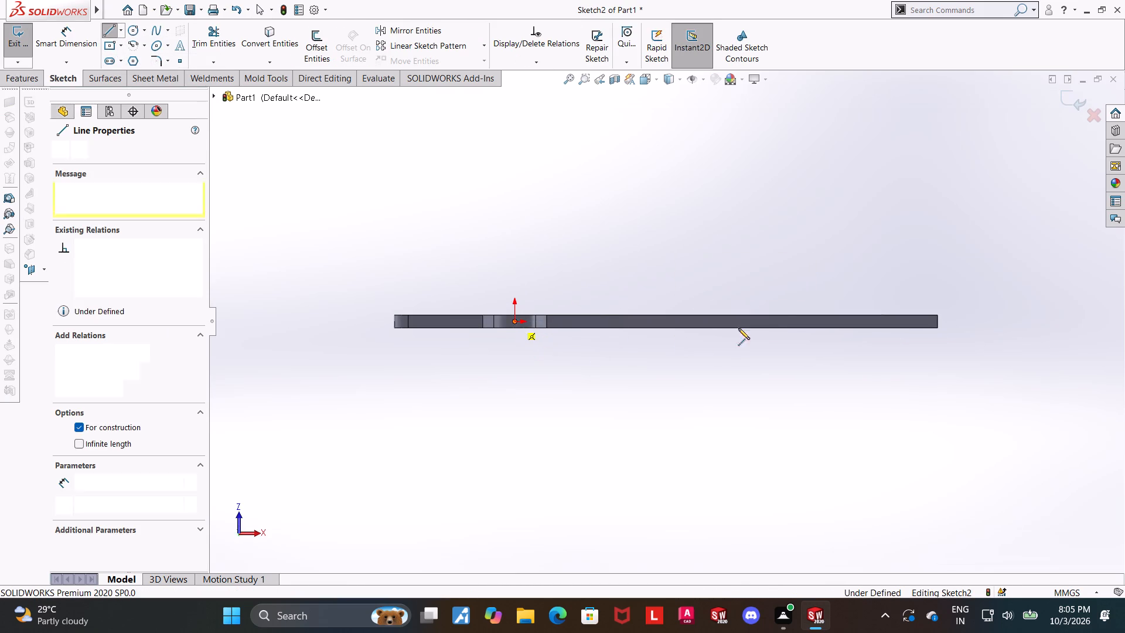
click(966, 321)
key(Escape)
key(Escape)
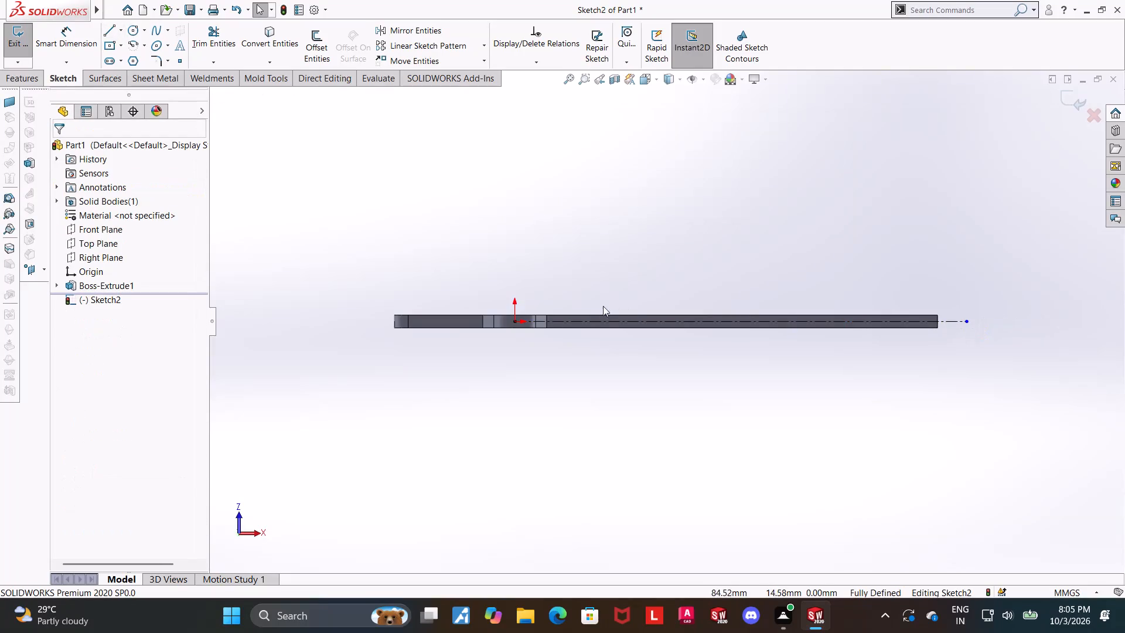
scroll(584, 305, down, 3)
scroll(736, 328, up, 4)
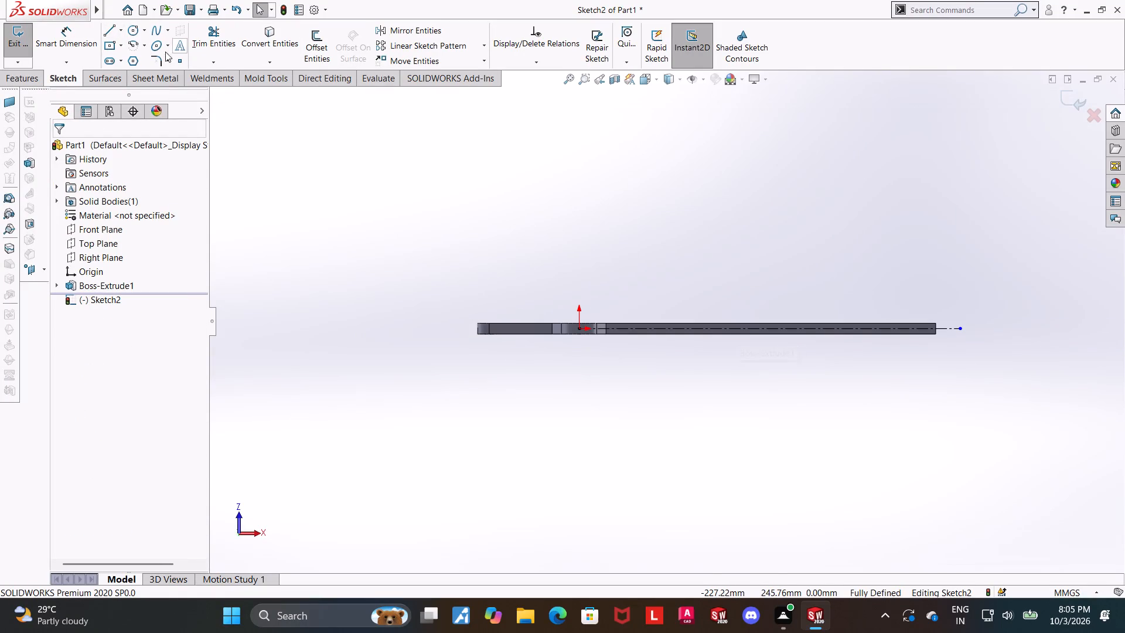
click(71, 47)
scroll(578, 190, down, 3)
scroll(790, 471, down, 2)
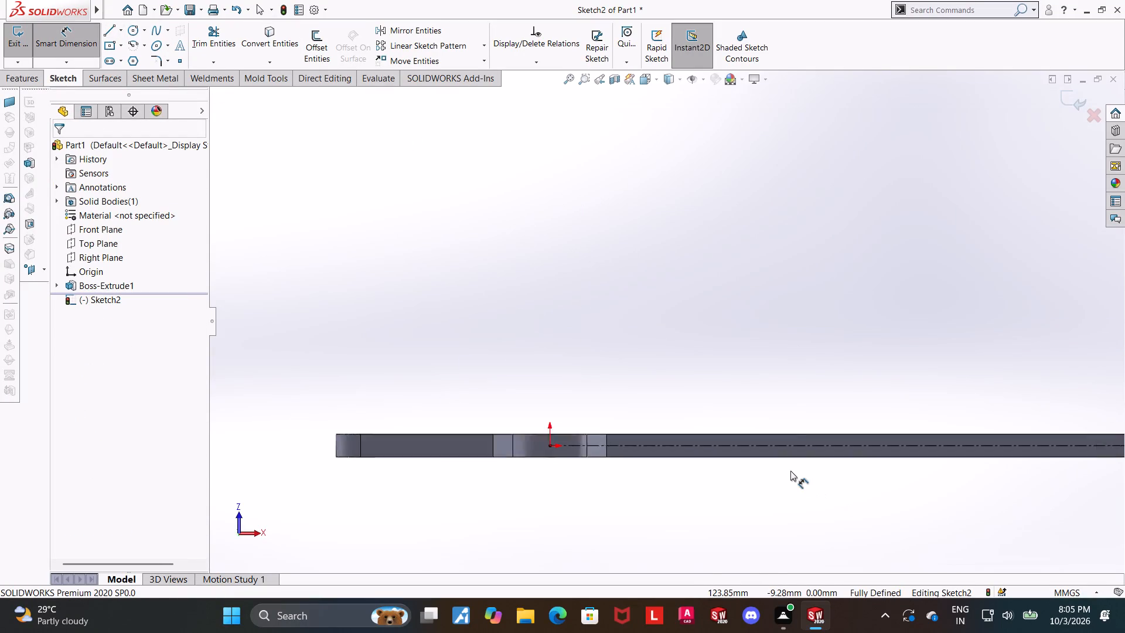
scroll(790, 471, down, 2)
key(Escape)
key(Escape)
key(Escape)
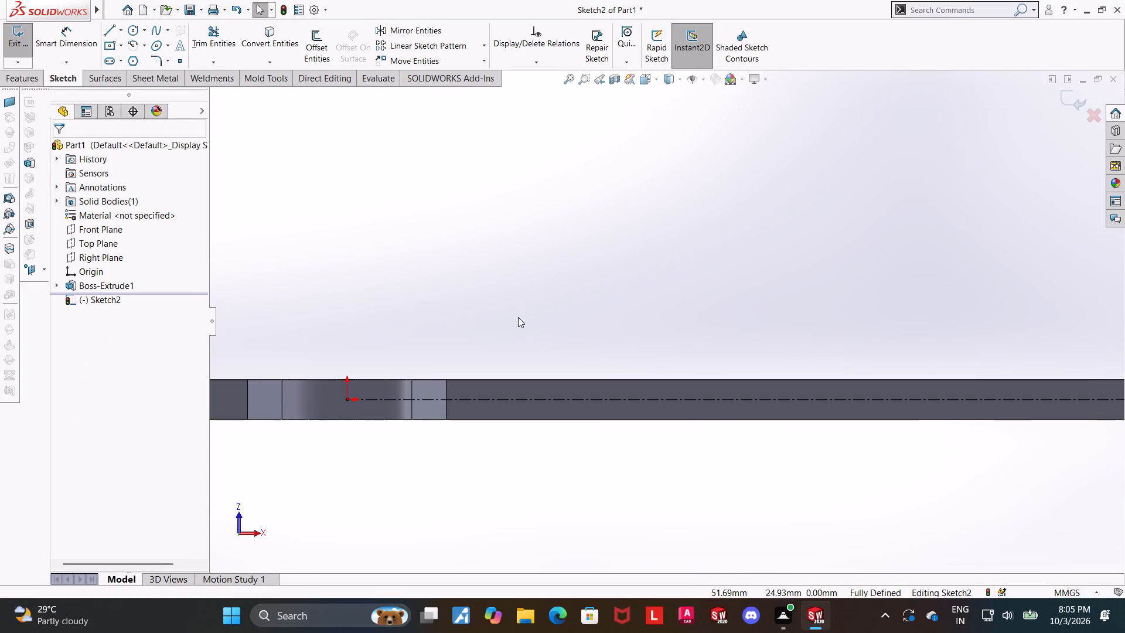
Sketch a narrow corner rectangle about 244 mm long inside the arm's +Z long edge, ending at the arm's free end.
click(121, 46)
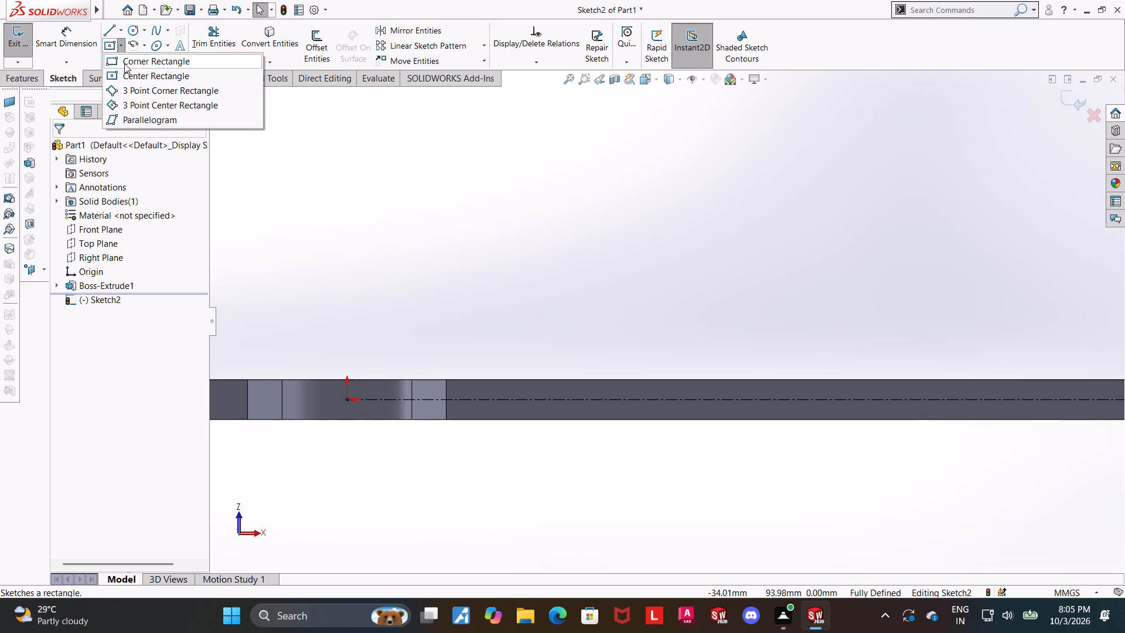
click(125, 65)
scroll(428, 187, up, 3)
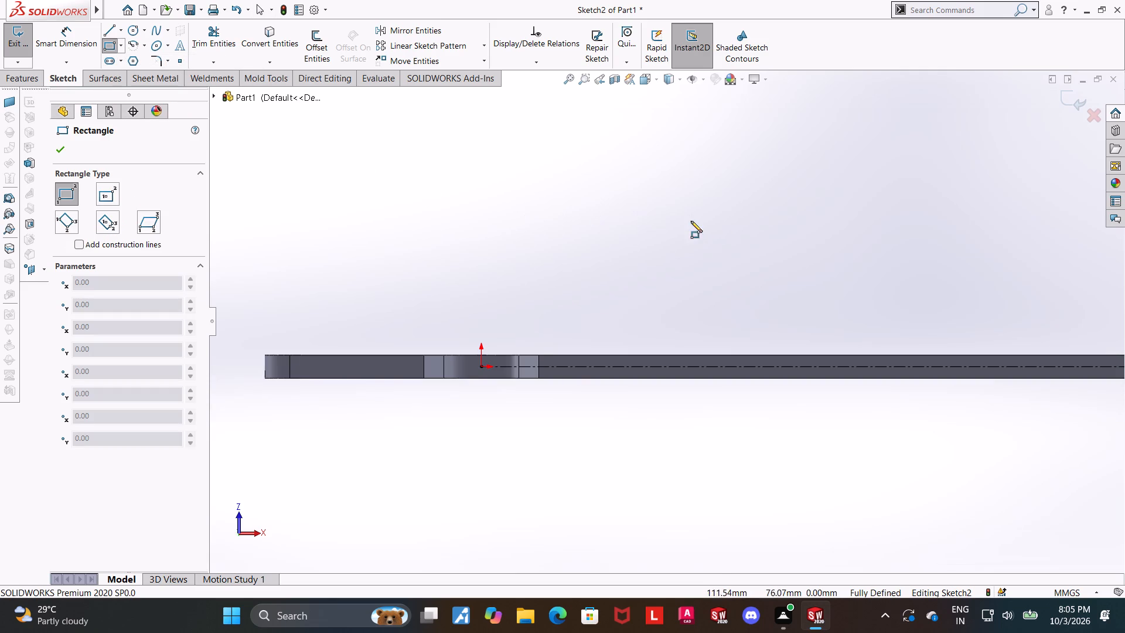
scroll(688, 227, down, 1)
scroll(742, 311, up, 6)
scroll(746, 312, down, 4)
scroll(883, 382, up, 5)
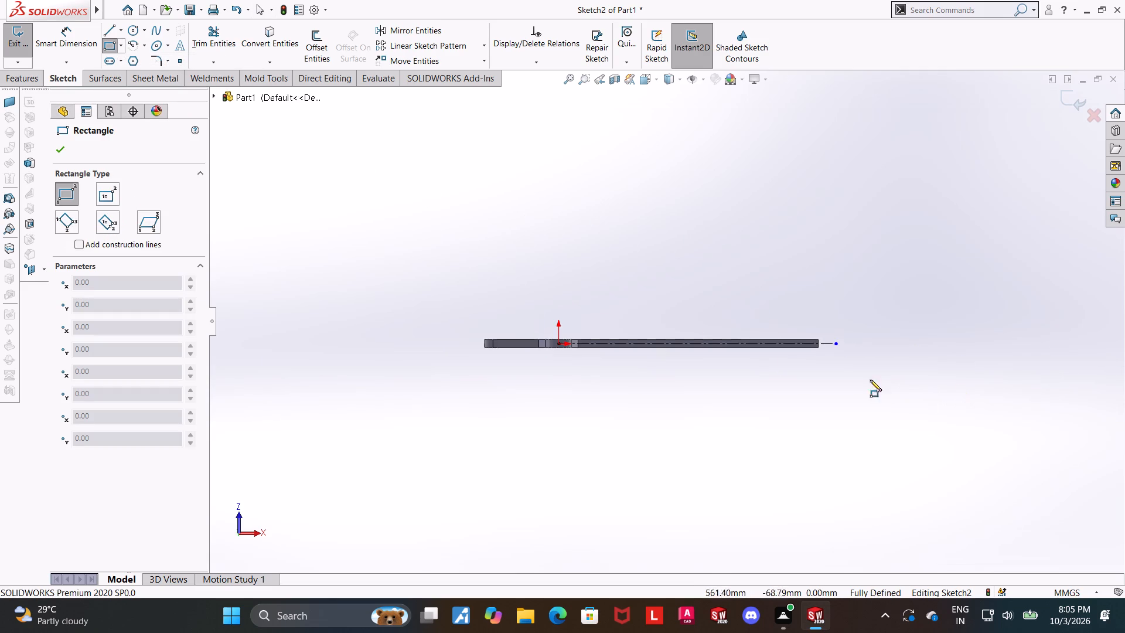
scroll(644, 313, down, 4)
scroll(889, 350, down, 2)
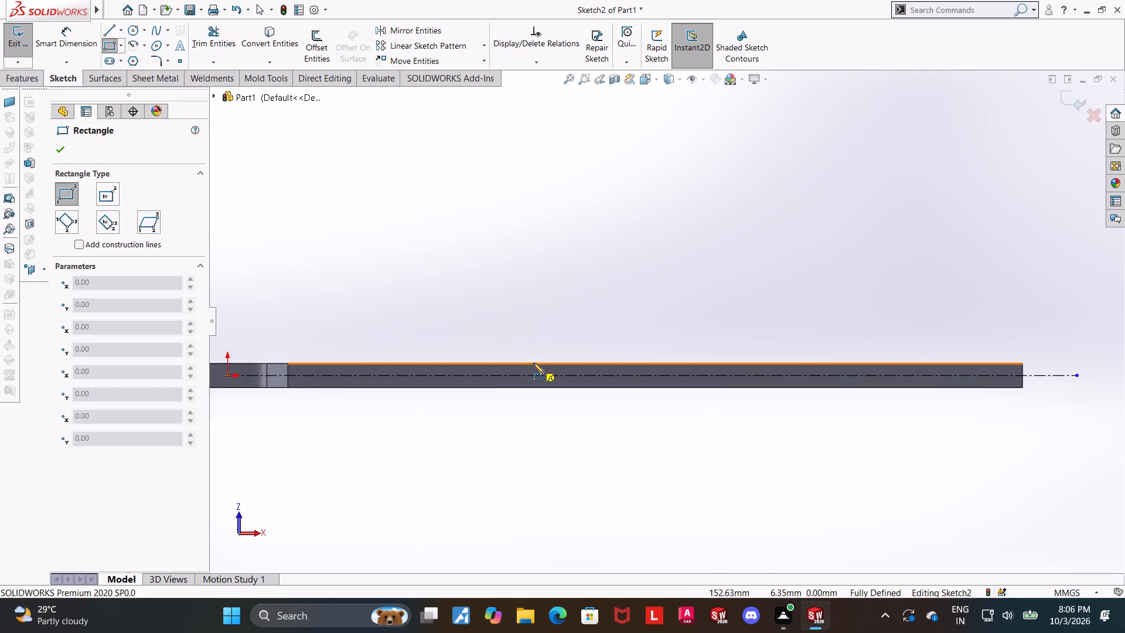
click(533, 363)
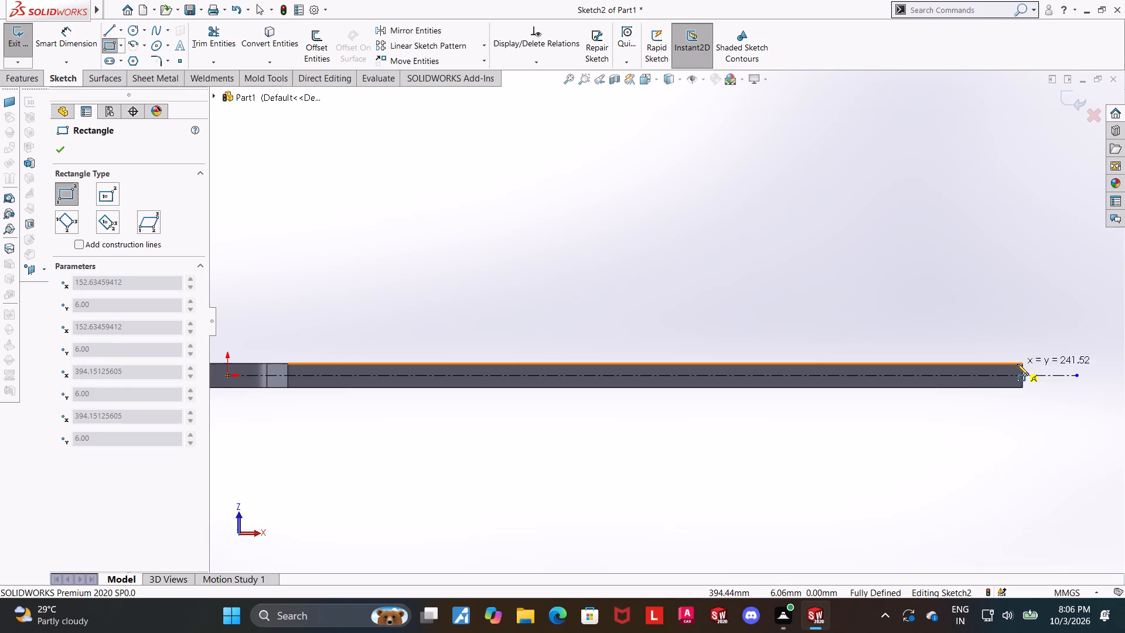
click(1022, 369)
key(Escape)
key(Escape)
key(Escape)
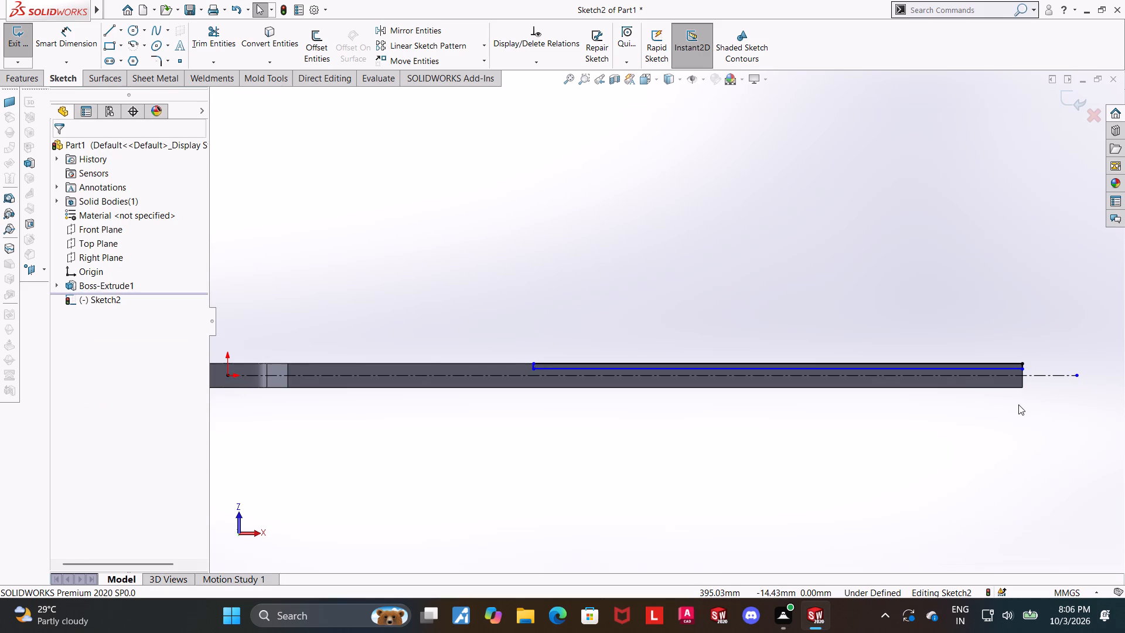
key(Escape)
scroll(833, 403, down, 2)
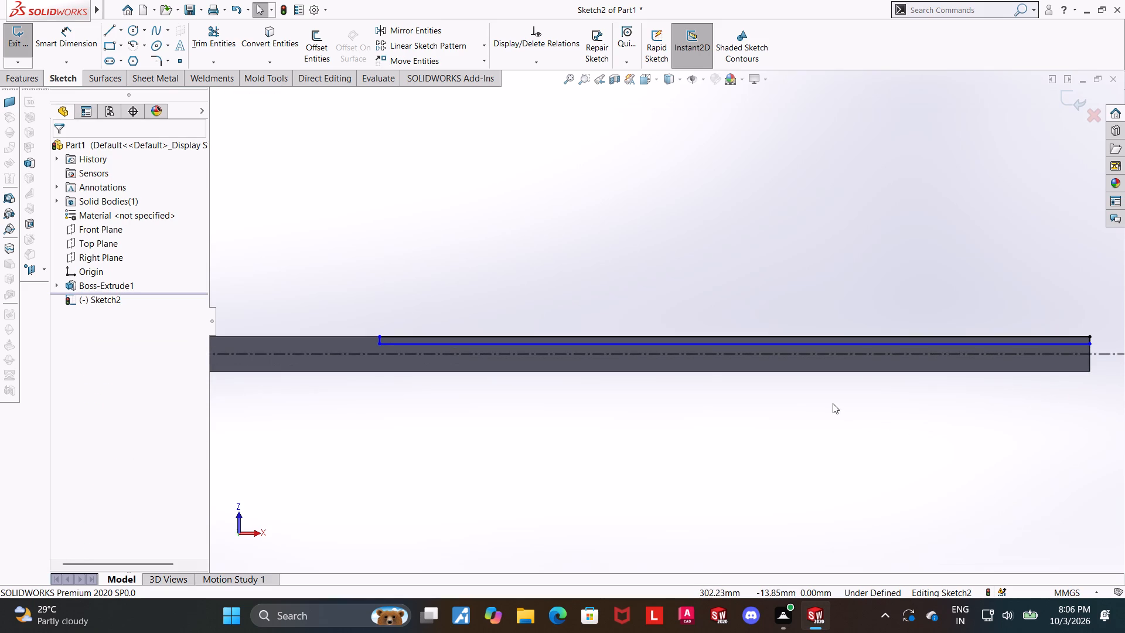
key(Escape)
Mirror the rectangle's four lines about the horizontal centerline, keeping the originals.
click(436, 35)
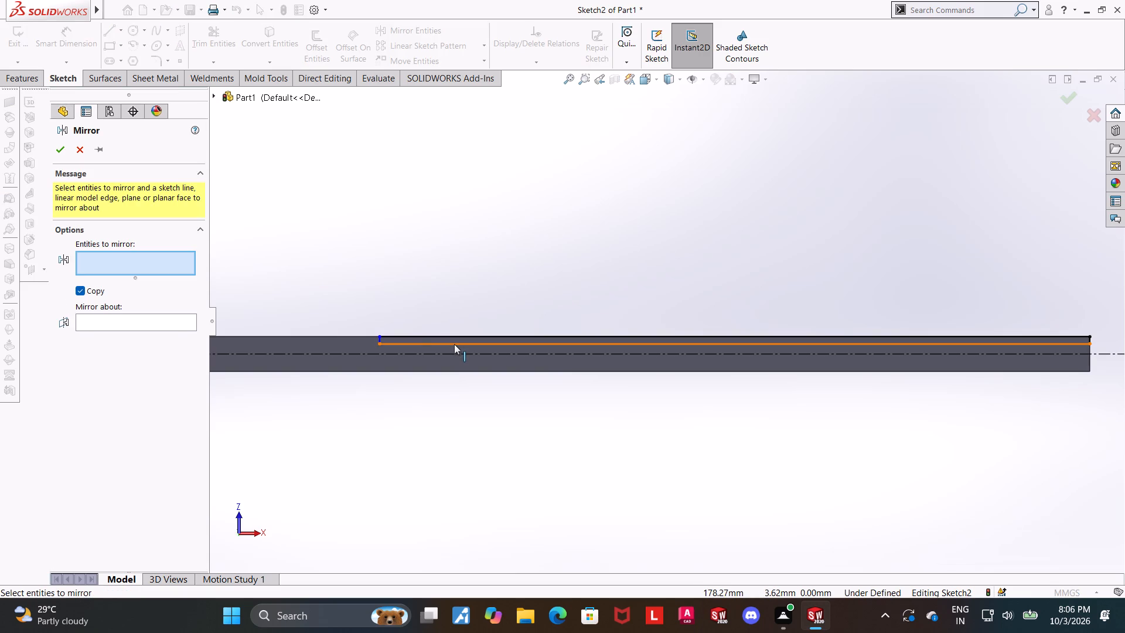
click(419, 344)
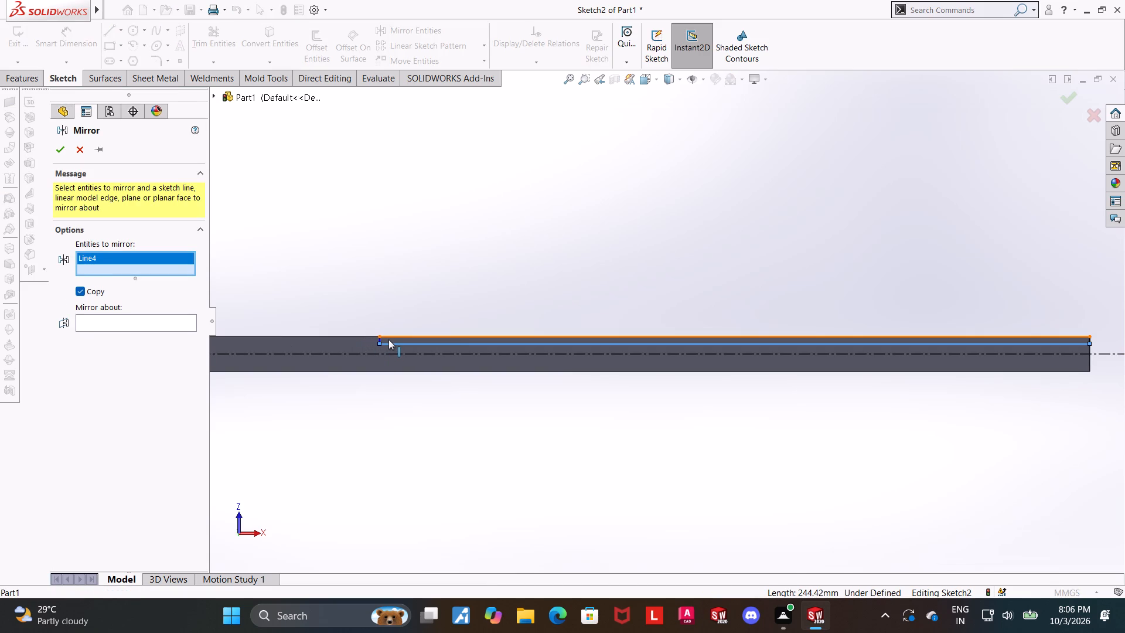
scroll(390, 342, down, 3)
click(422, 336)
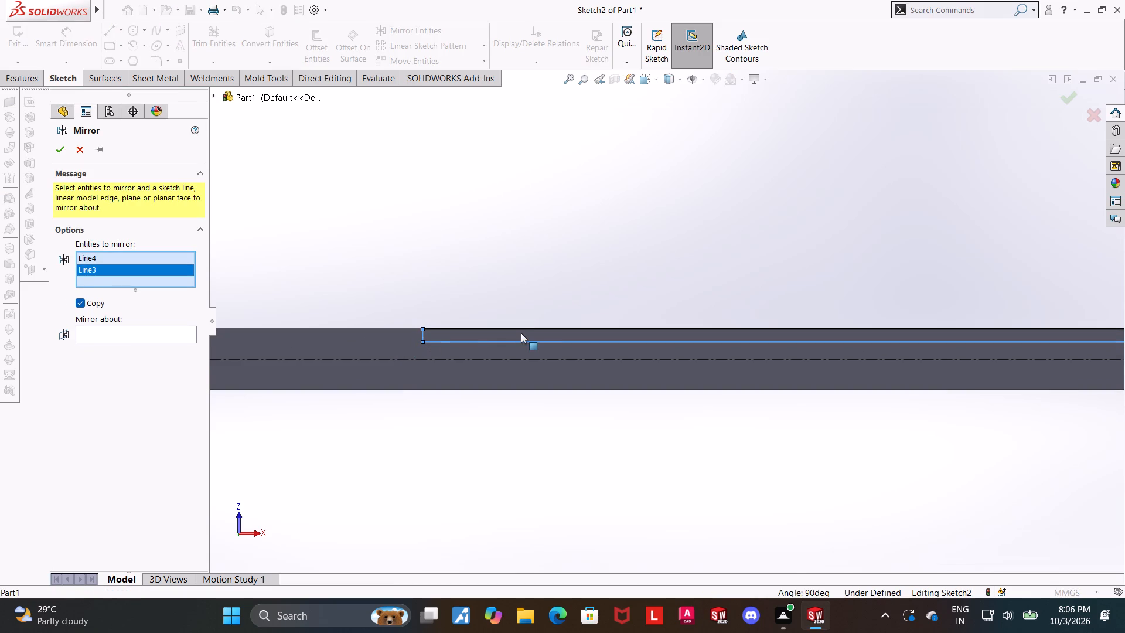
click(521, 329)
scroll(539, 330, up, 6)
scroll(1020, 332, down, 5)
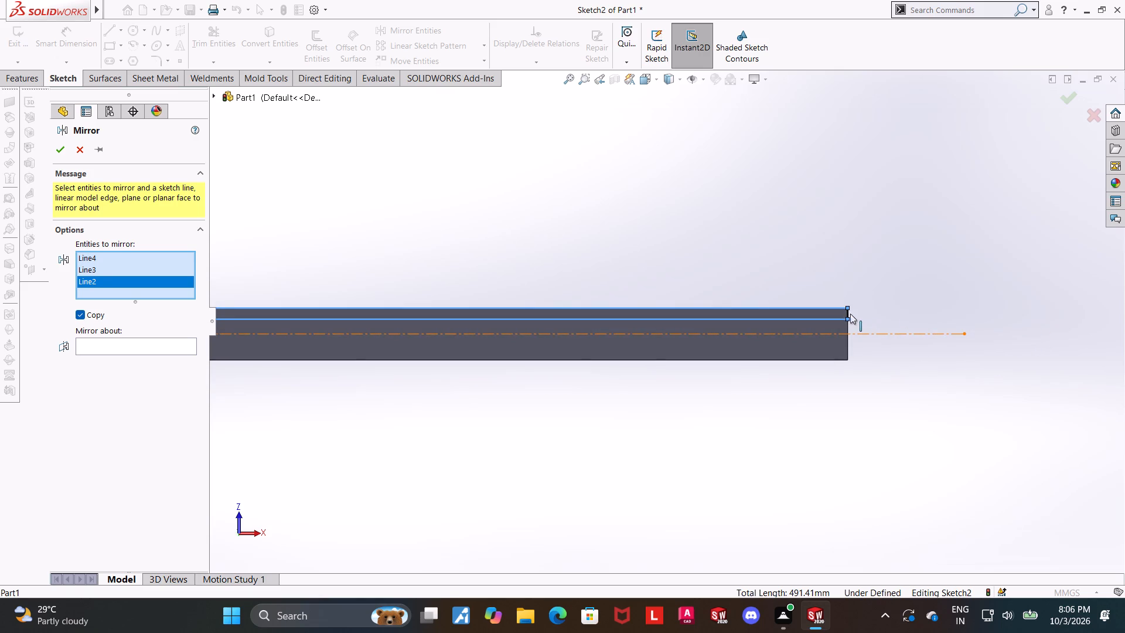
click(847, 314)
scroll(802, 321, up, 4)
click(105, 351)
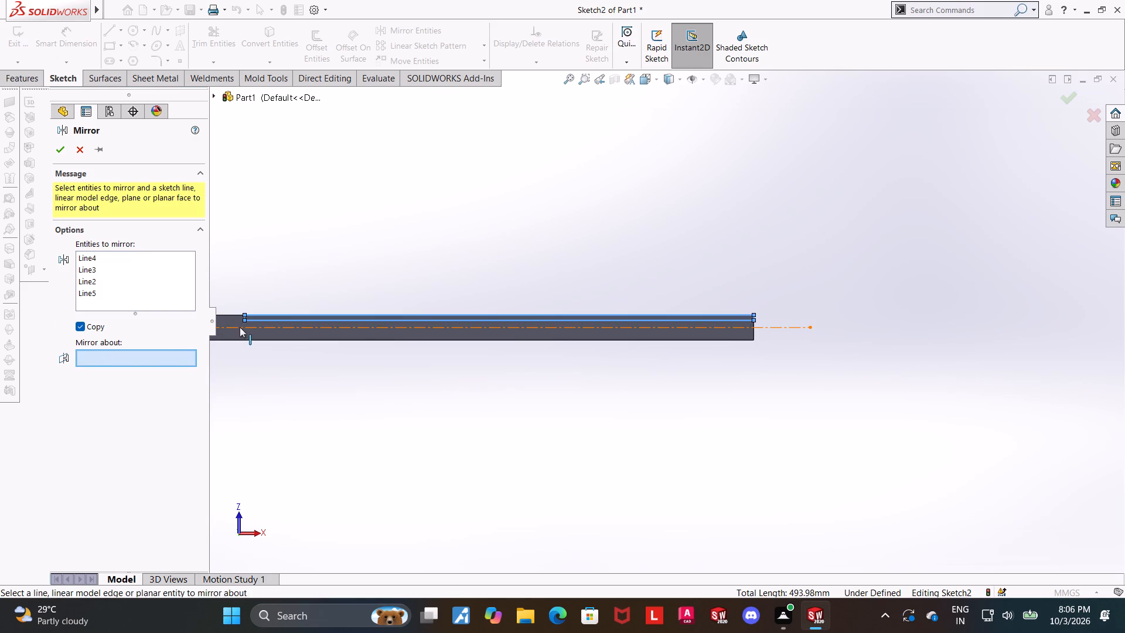
click(240, 327)
click(56, 151)
scroll(615, 433, up, 3)
scroll(441, 342, down, 3)
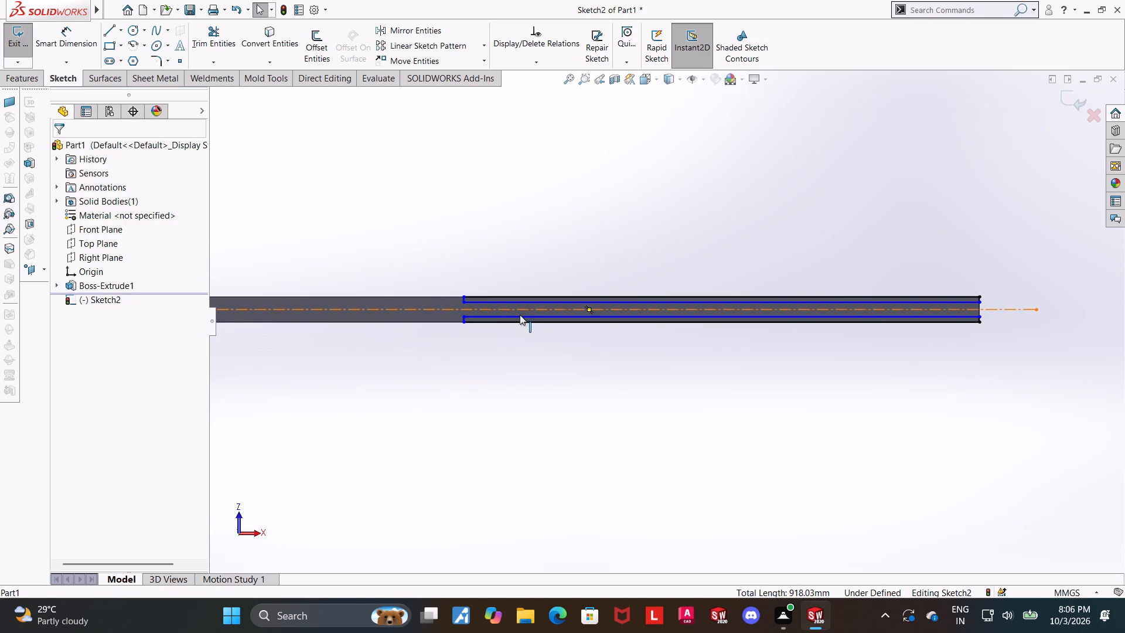
scroll(562, 331, up, 2)
scroll(748, 288, down, 2)
key(Escape)
Dimension the gap between the inner long lines of the two rectangles as 6 mm.
scroll(655, 362, down, 1)
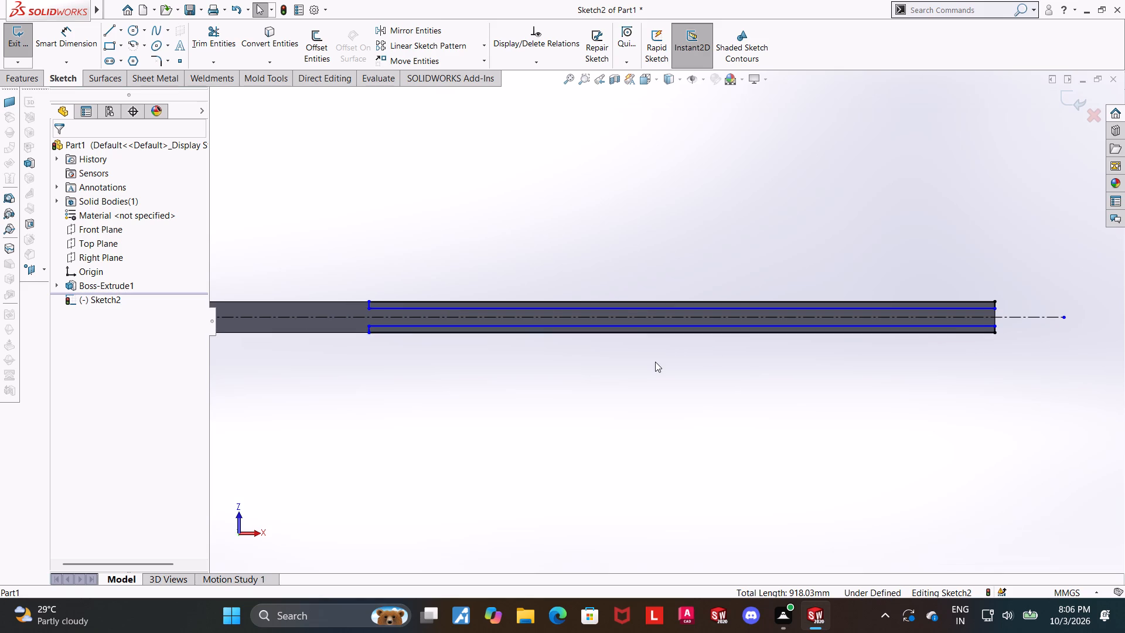
click(54, 41)
scroll(613, 368, down, 4)
click(390, 243)
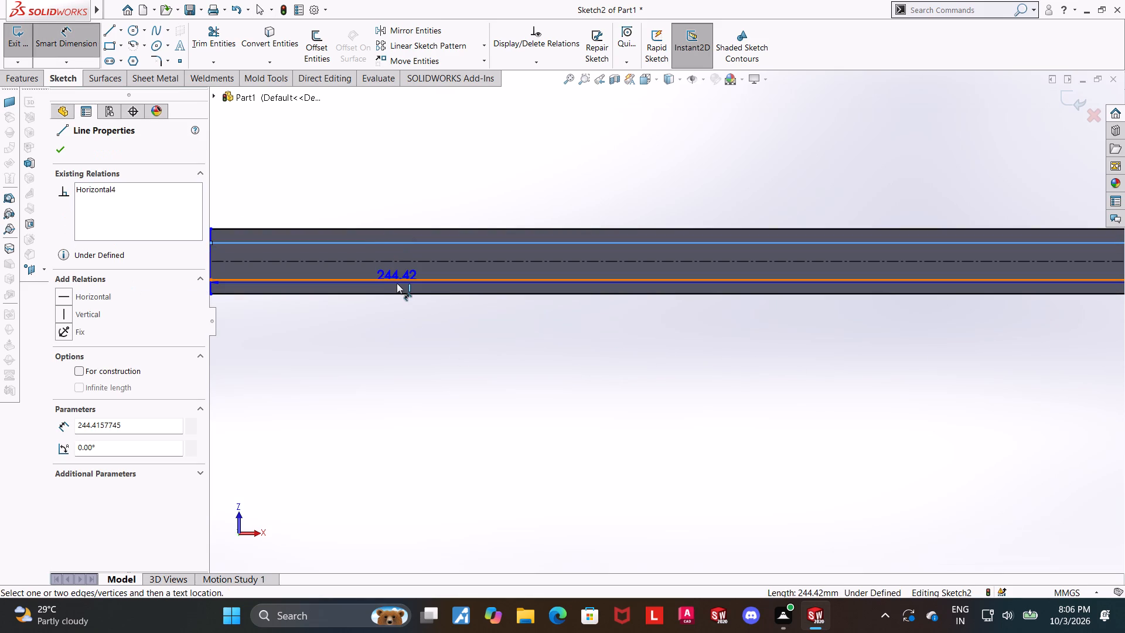
click(397, 279)
click(397, 269)
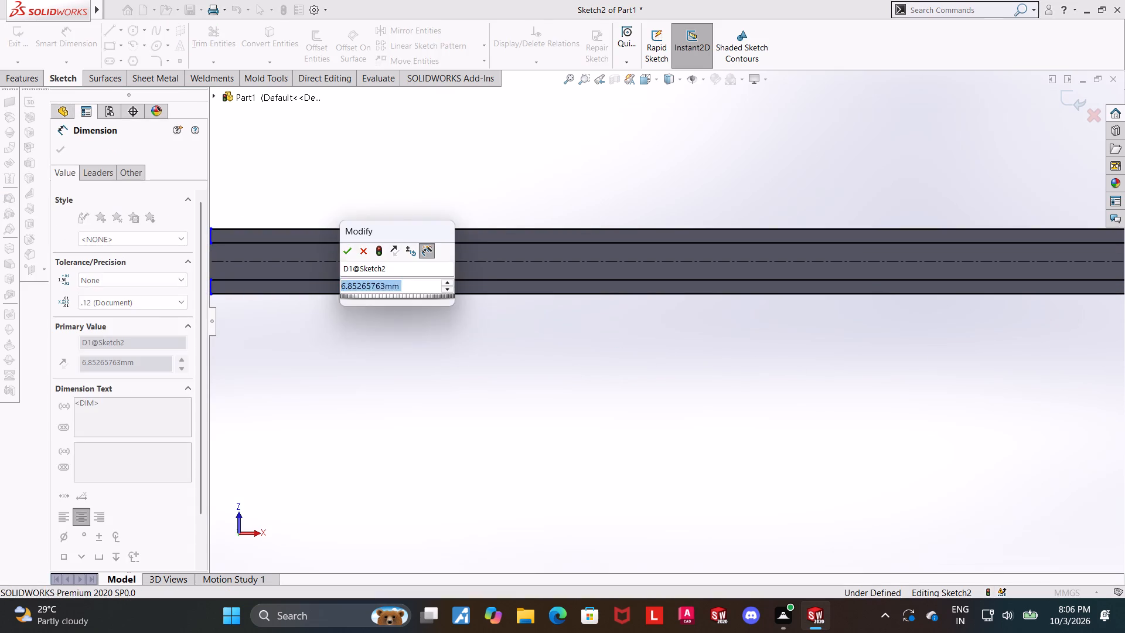
key(6)
key(Return)
key(Escape)
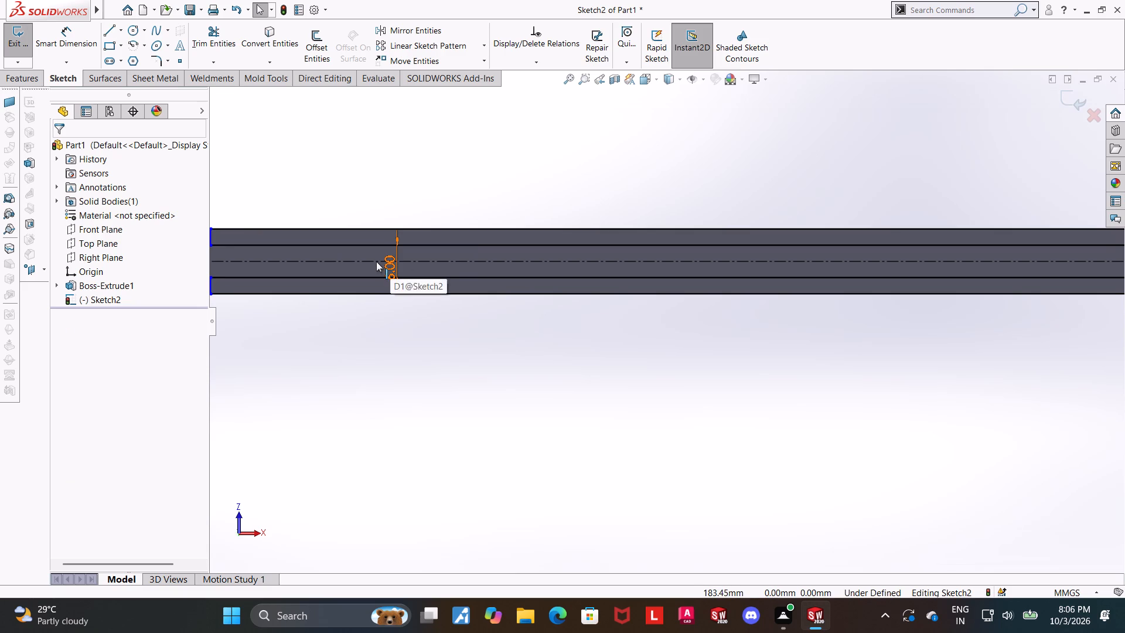
Dimension the distance from the origin to the rectangle's nearer short line as 125 mm and exit the sketch.
scroll(376, 261, up, 7)
click(45, 33)
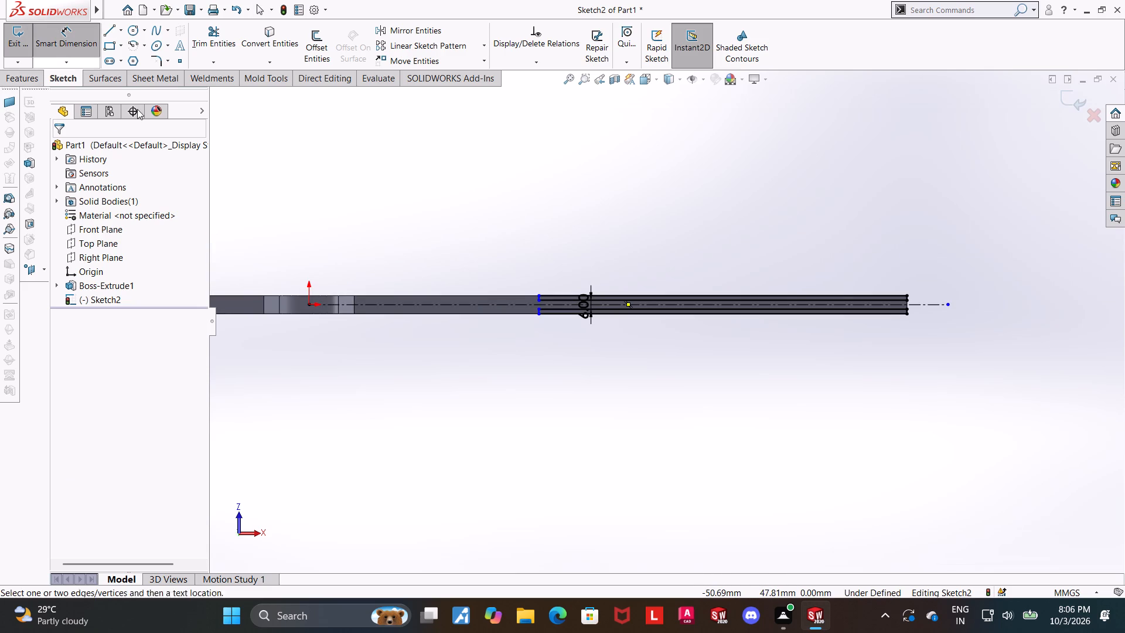
scroll(495, 309, down, 5)
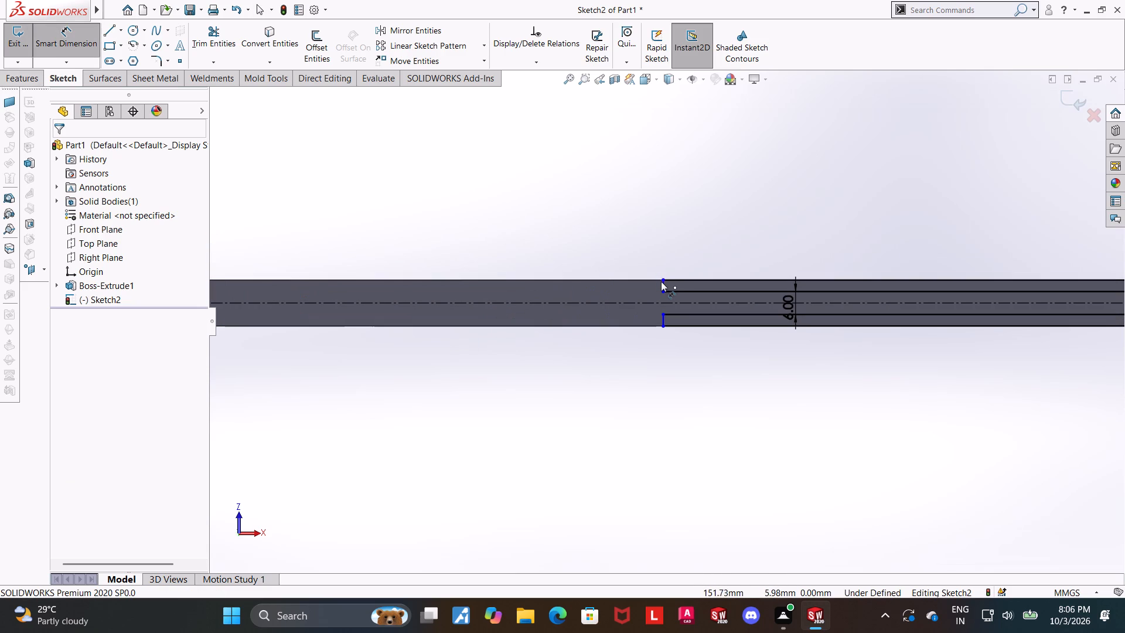
click(661, 285)
scroll(664, 276, up, 5)
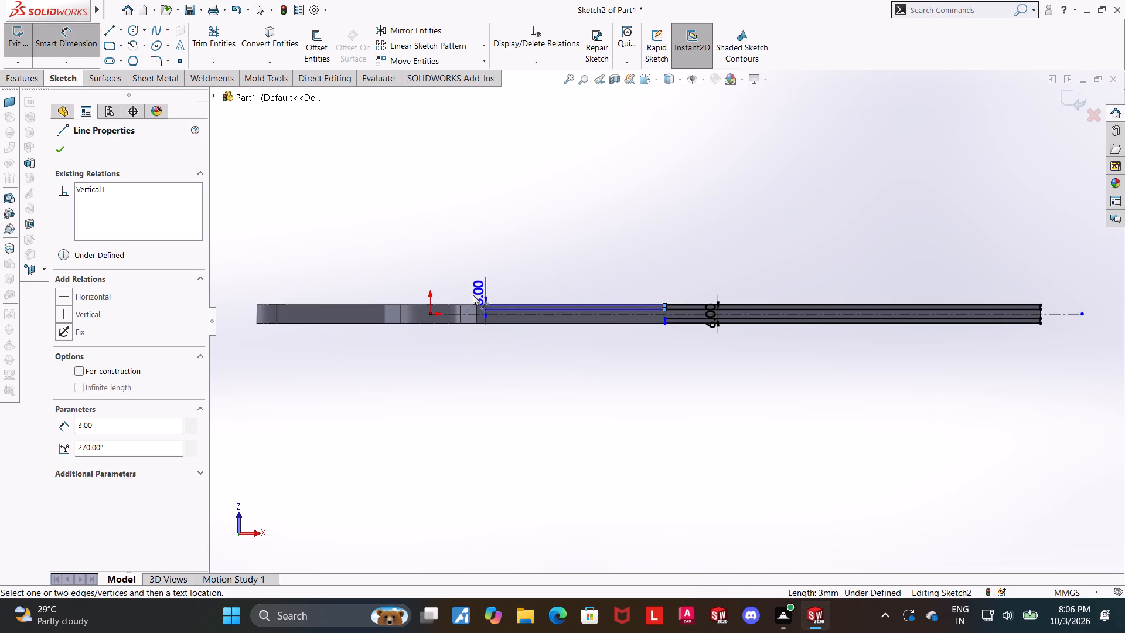
click(433, 313)
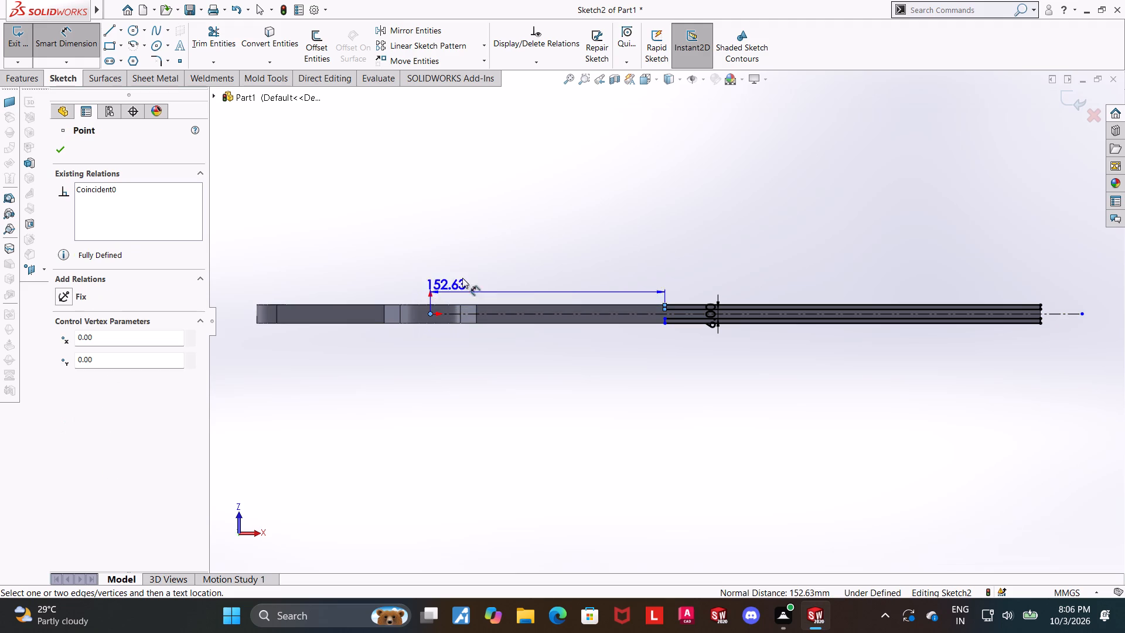
click(495, 254)
text(125)
key(Return)
key(Escape)
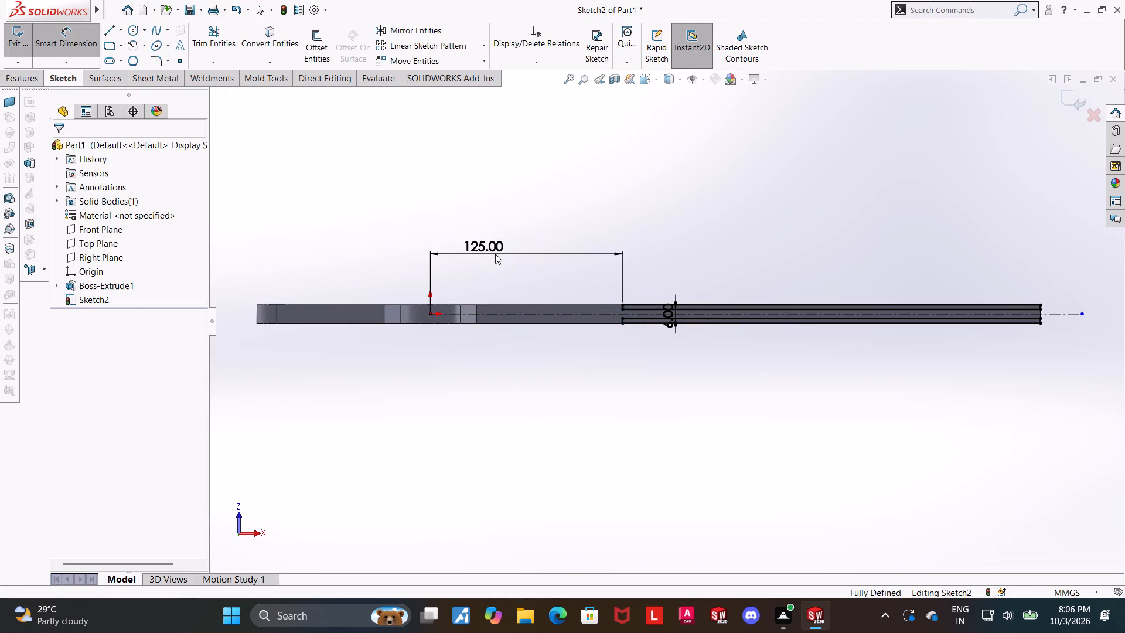
scroll(598, 305, up, 3)
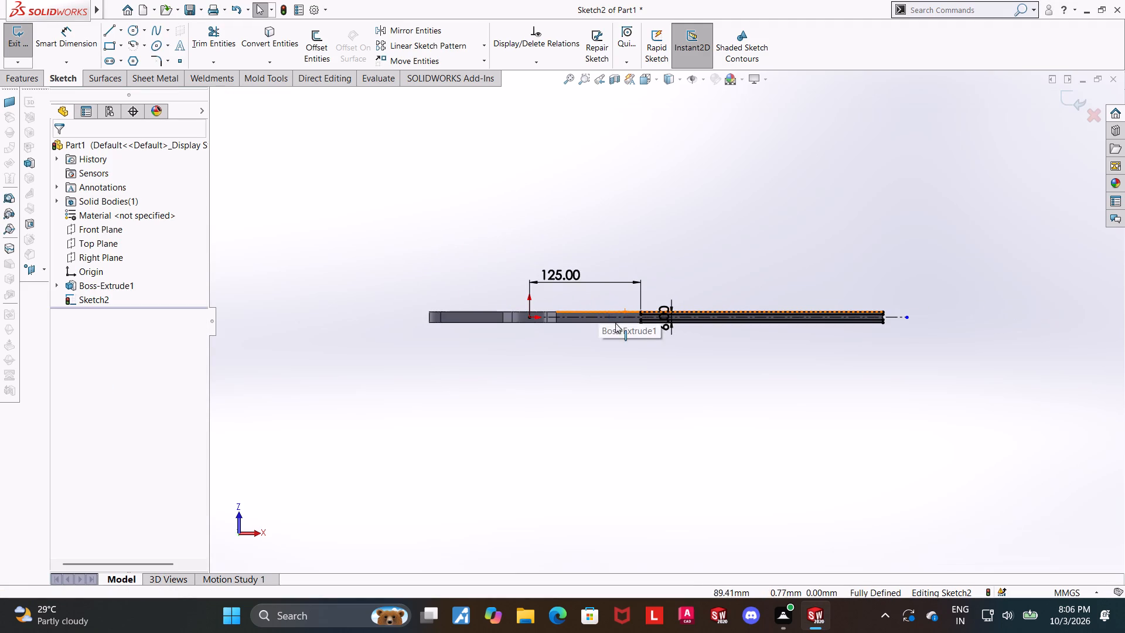
click(1066, 101)
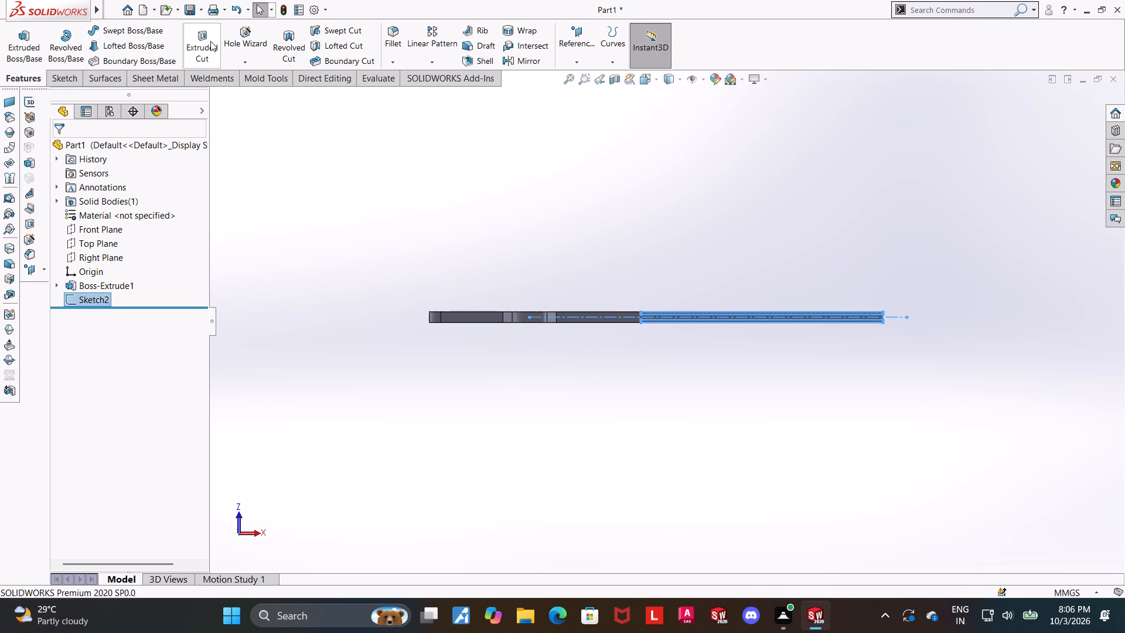
Cut-extrude the two rectangles through the long arm using the Up To Next end condition.
click(210, 41)
middle_drag(333, 291, 391, 457)
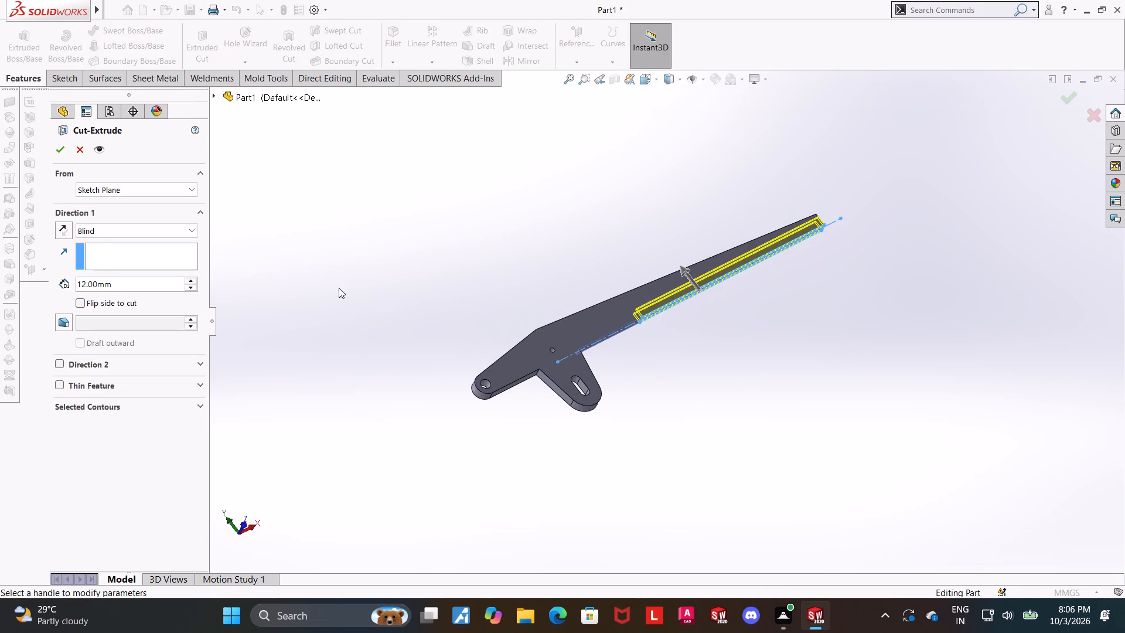
click(116, 232)
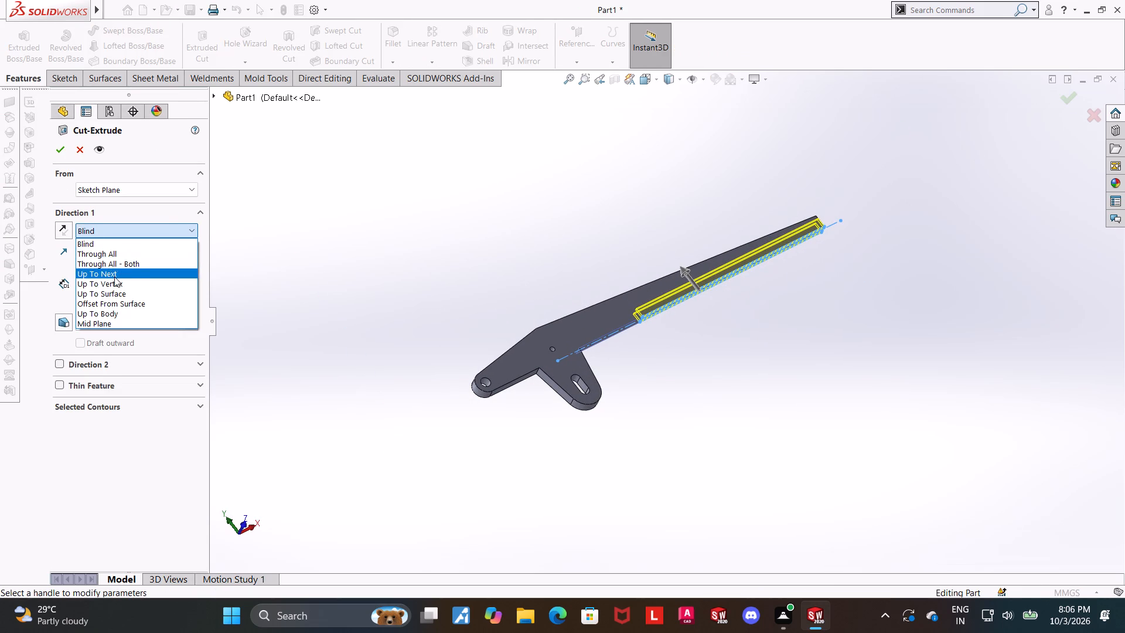
click(114, 277)
click(57, 152)
click(774, 378)
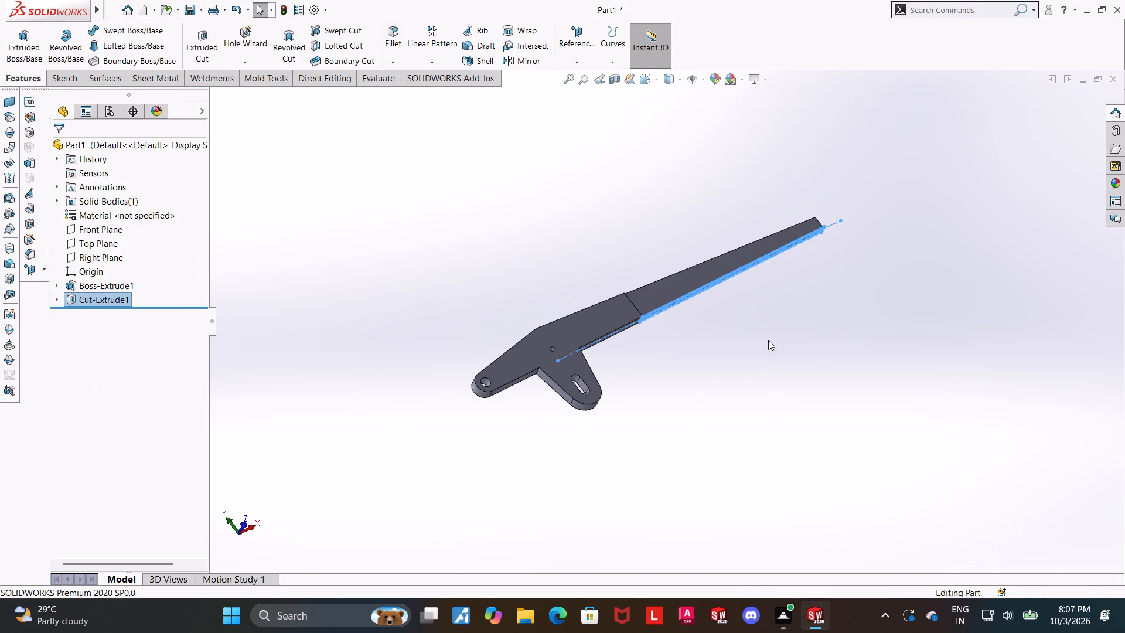
Set up a 12 mm fillet on the two concave corner edges where the slotted lug meets the arms.
middle_drag(766, 329, 656, 414)
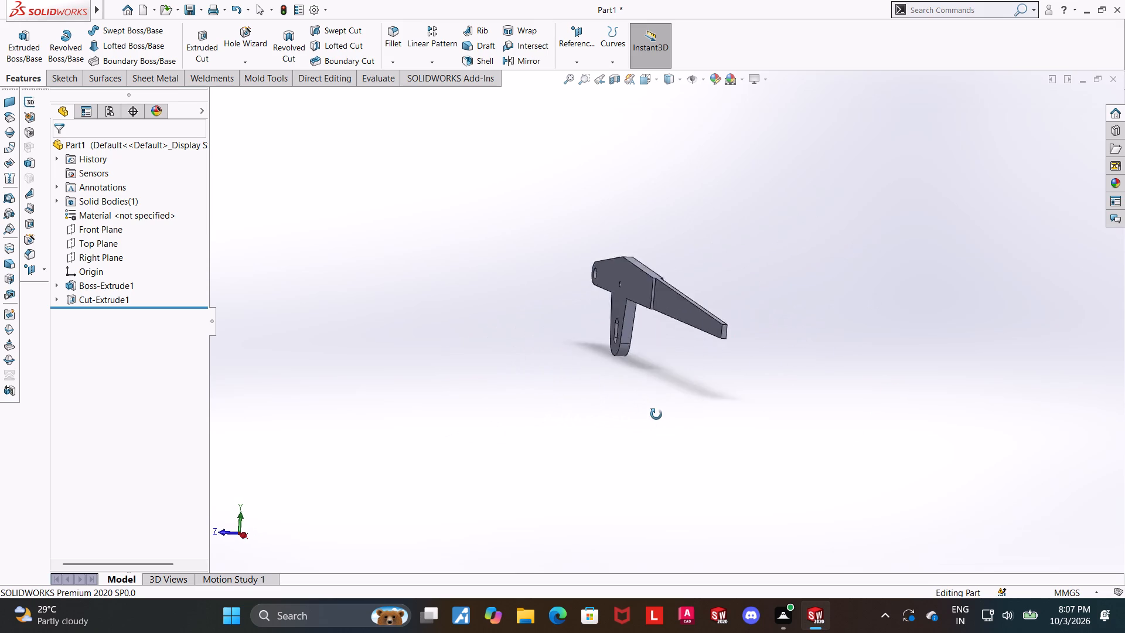
middle_drag(656, 414, 662, 402)
scroll(565, 319, down, 2)
middle_drag(559, 382, 758, 355)
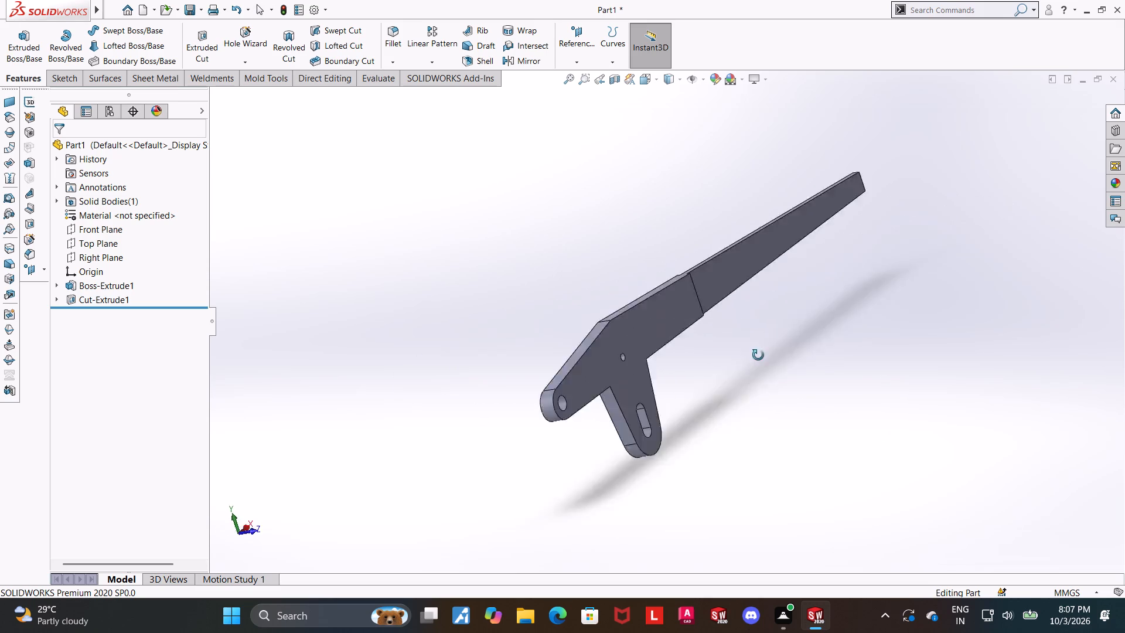
middle_drag(758, 355, 720, 240)
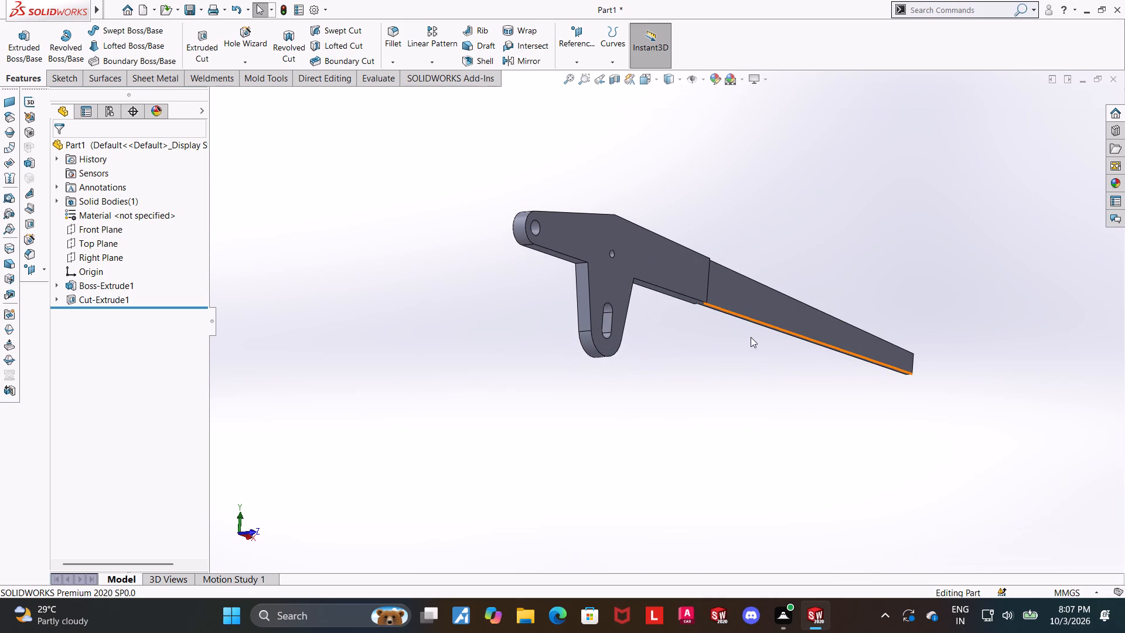
middle_drag(728, 325, 691, 237)
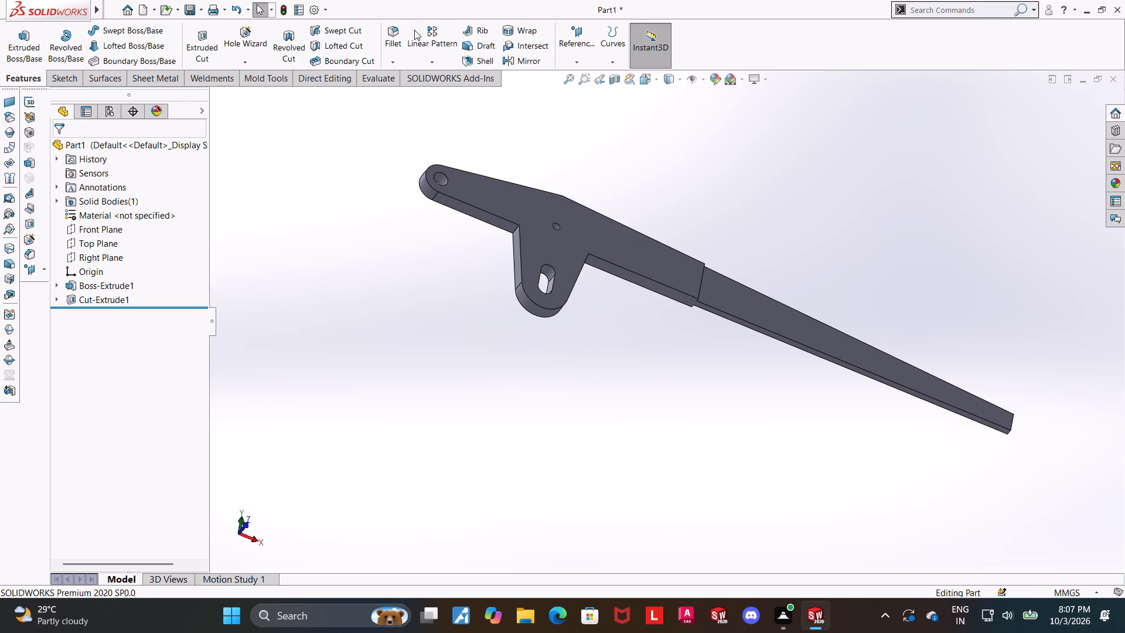
click(398, 38)
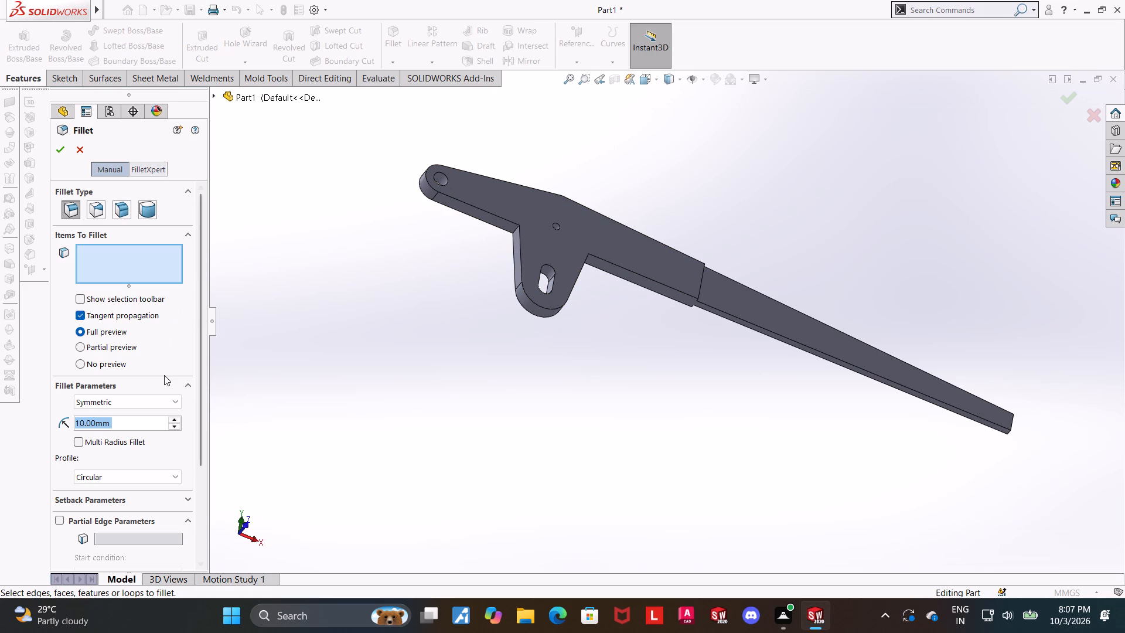
text(12)
key(Return)
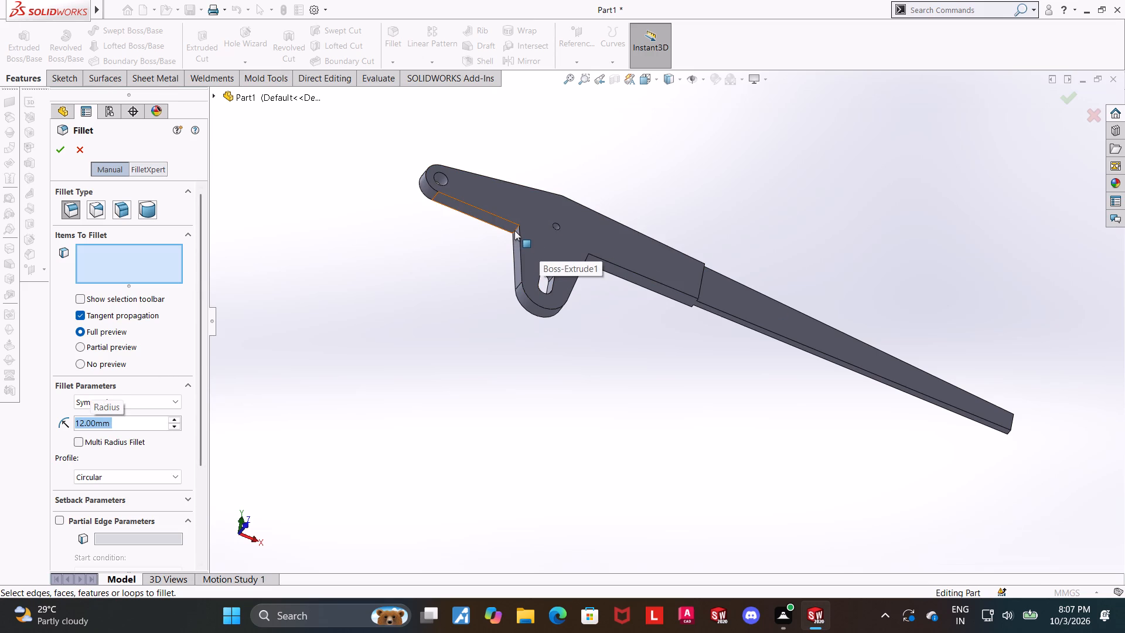
scroll(519, 227, down, 8)
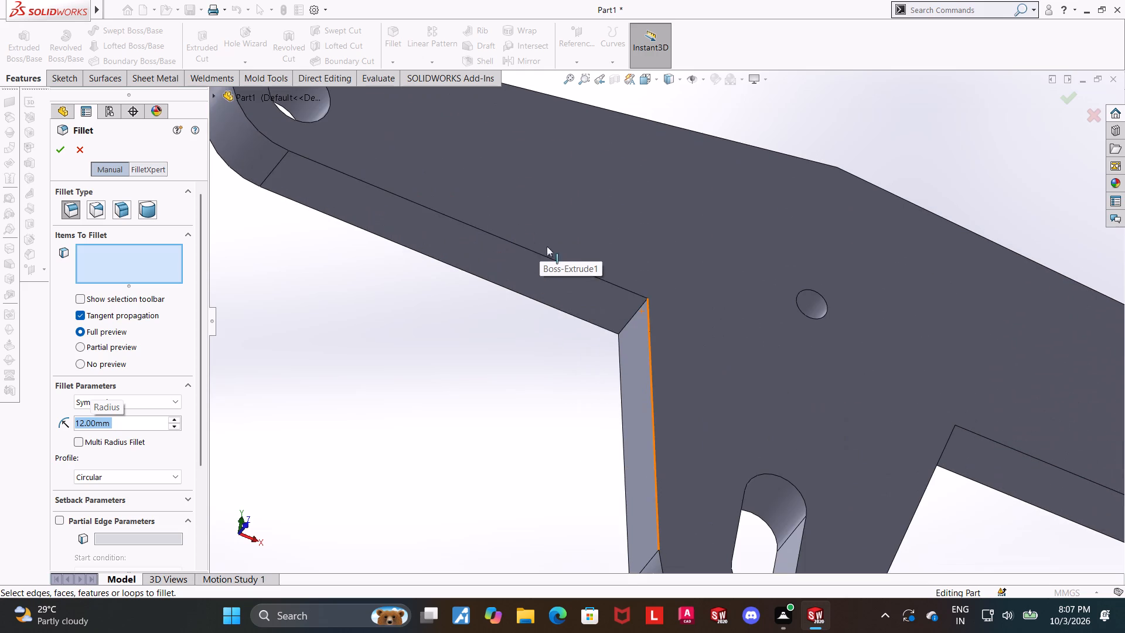
click(632, 316)
scroll(923, 421, up, 5)
middle_drag(924, 465, 838, 396)
scroll(838, 424, down, 6)
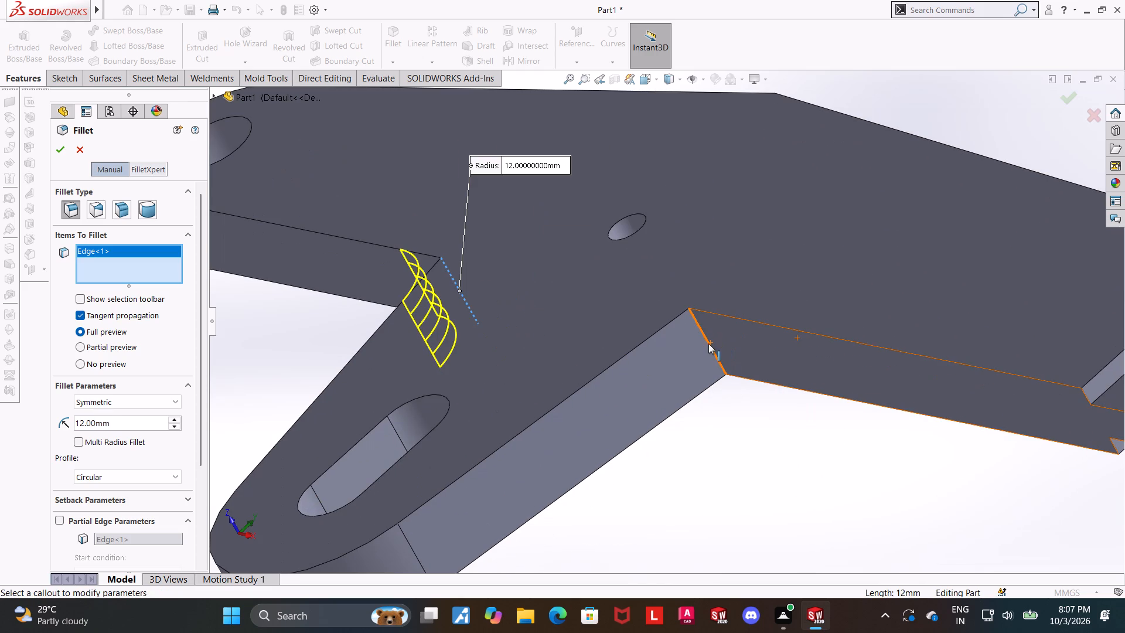
click(708, 343)
Add the edge at the lever's upper bend to the 12 mm fillet and complete the feature.
scroll(708, 343, up, 6)
middle_drag(715, 369, 768, 437)
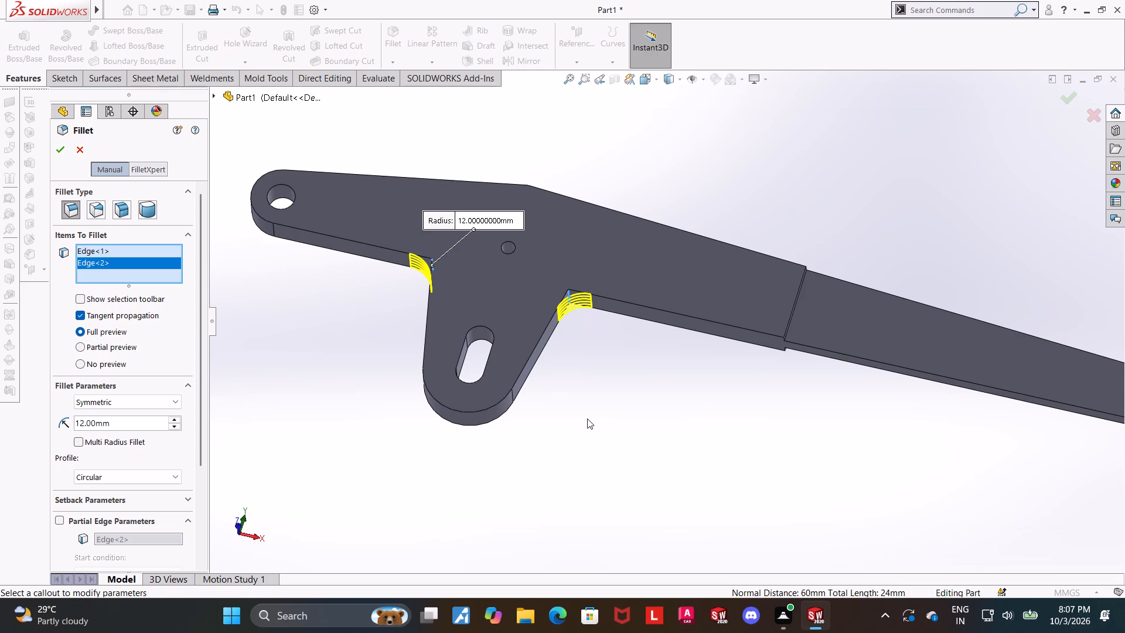
scroll(587, 418, up, 5)
middle_drag(601, 321, 599, 484)
scroll(615, 270, down, 4)
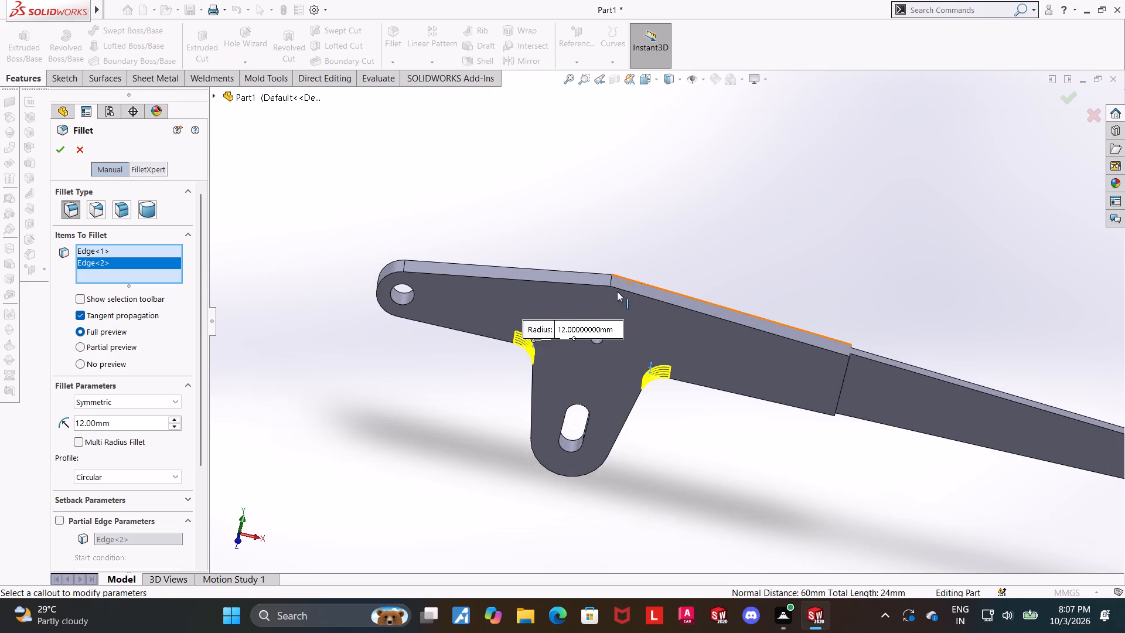
scroll(622, 278, down, 5)
middle_drag(618, 311, 620, 333)
click(611, 291)
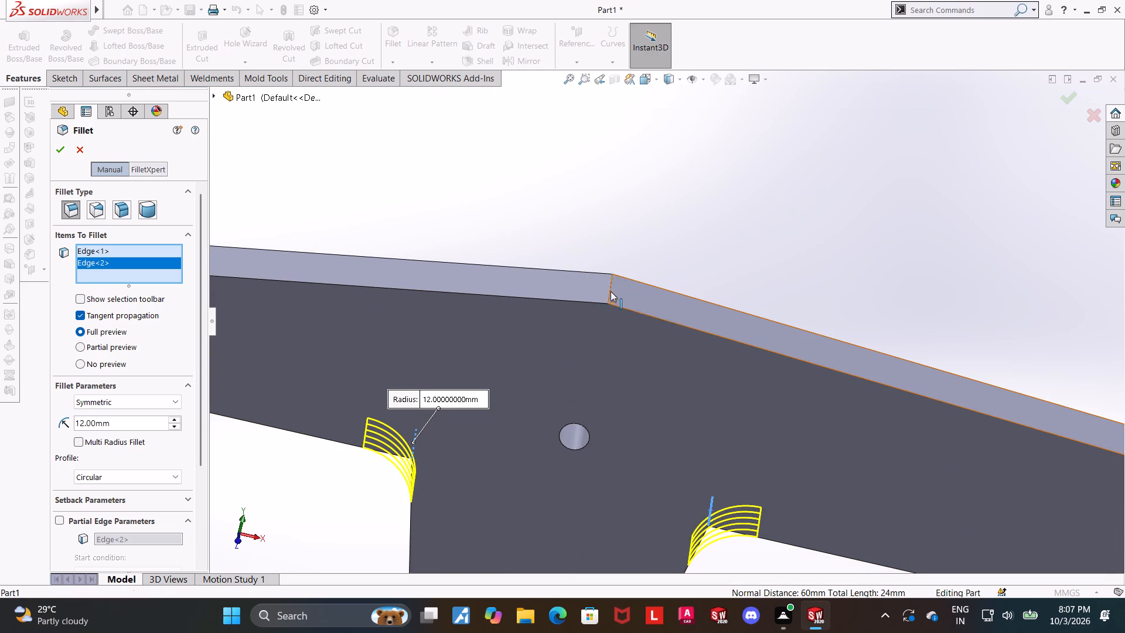
click(63, 150)
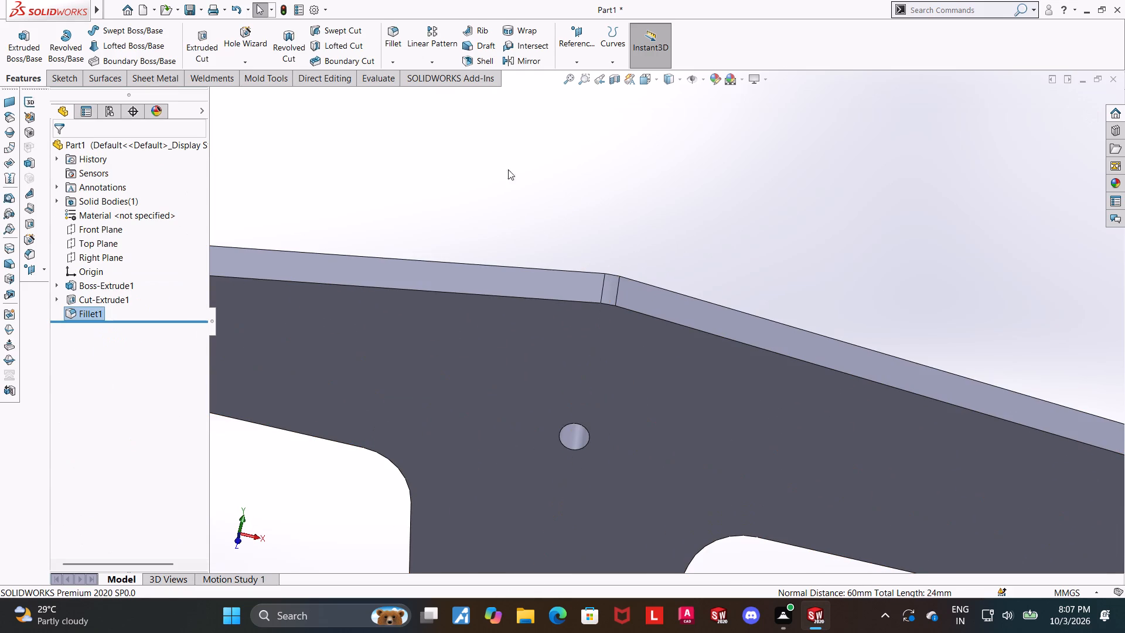
Fillet the inner step edges of the cut on both faces of the long arm with a 5 mm radius.
click(400, 37)
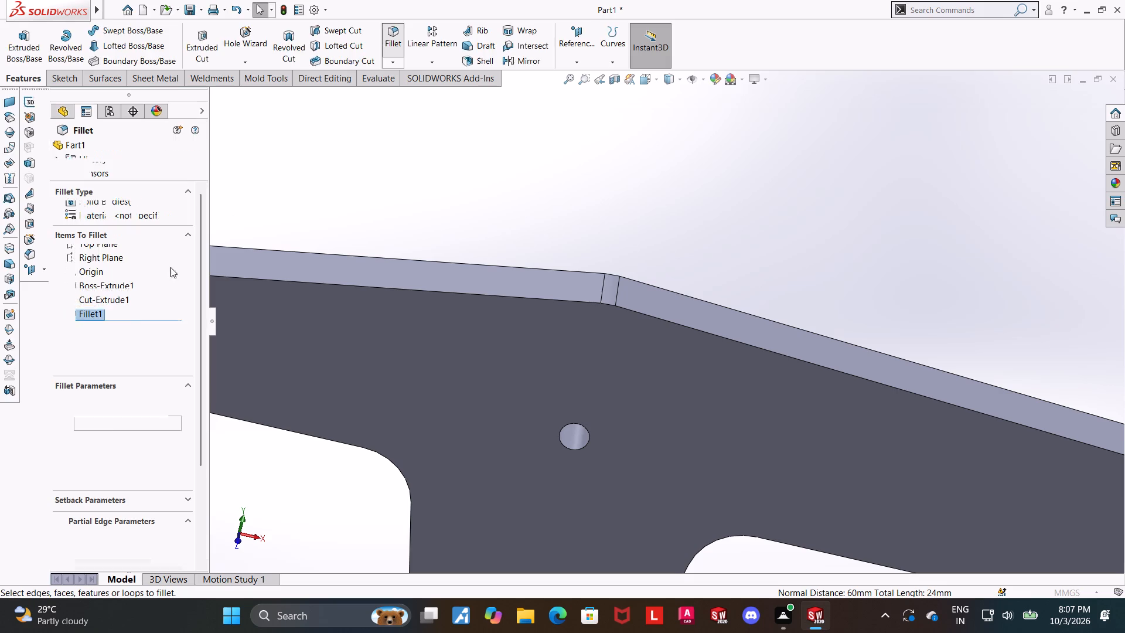
key(5)
key(Return)
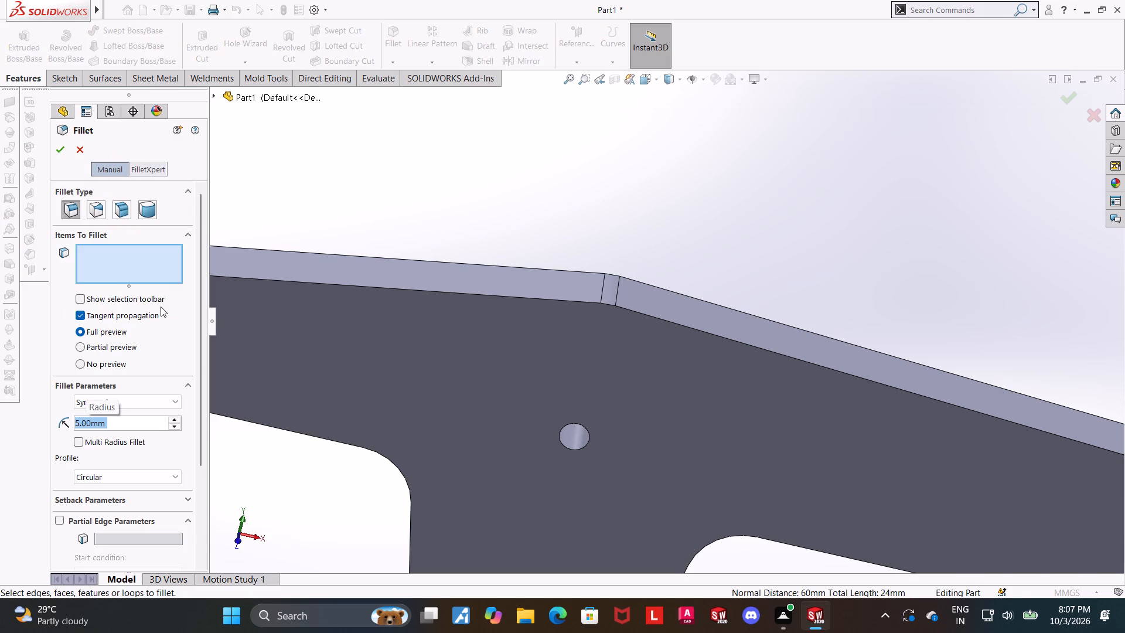
scroll(924, 464, up, 6)
scroll(853, 399, down, 3)
middle_drag(944, 430, 897, 413)
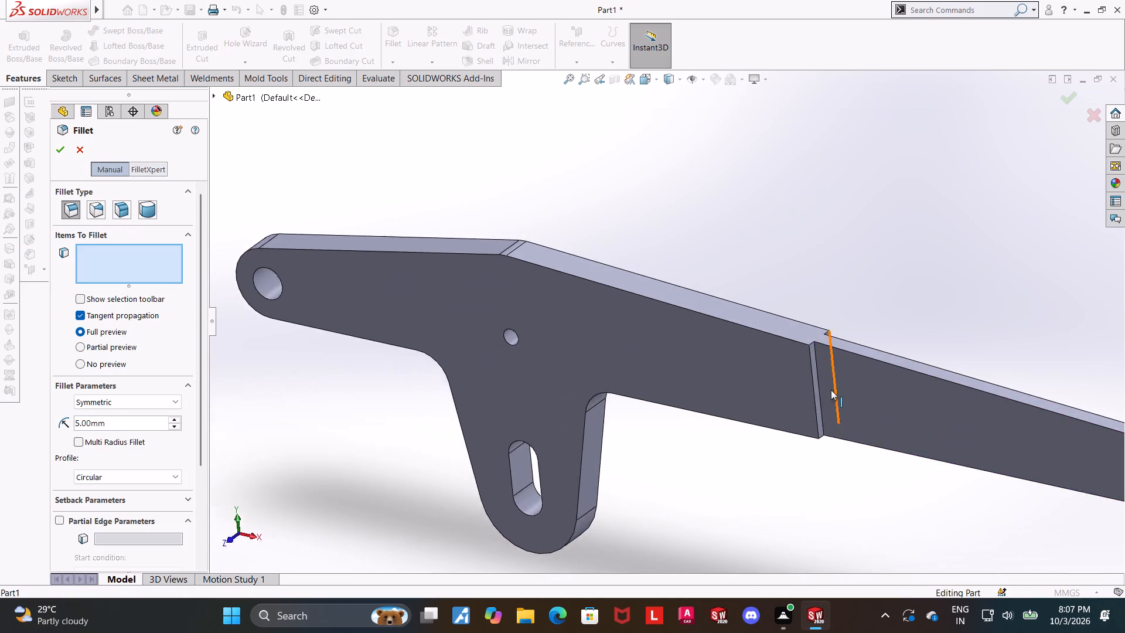
scroll(831, 390, down, 4)
click(760, 371)
middle_drag(899, 330, 785, 470)
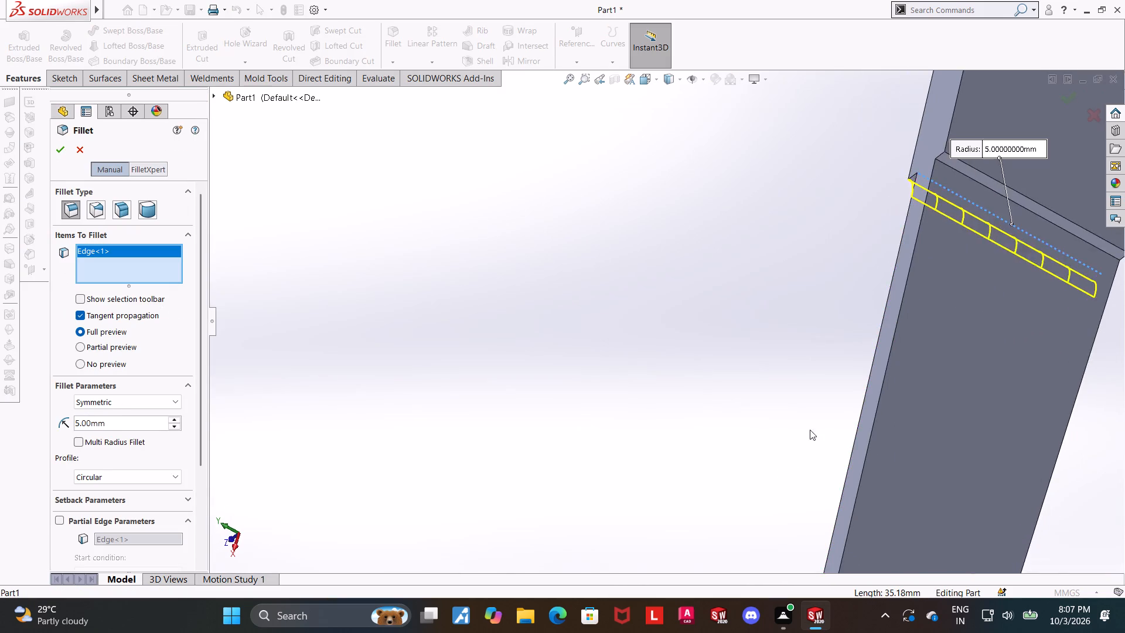
scroll(827, 396, up, 4)
click(867, 283)
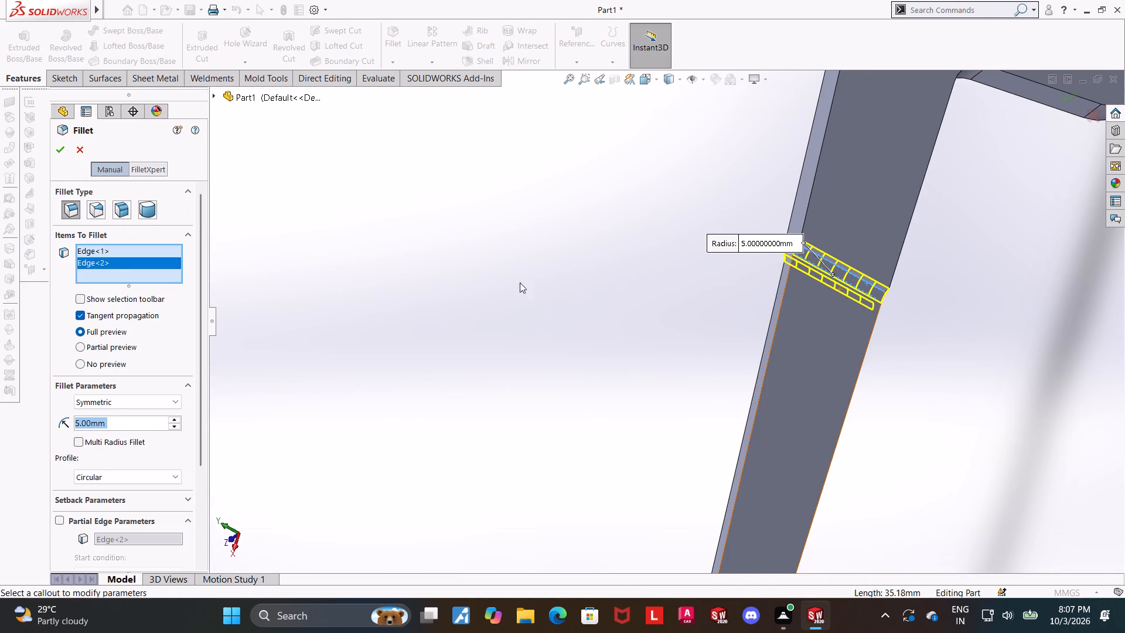
click(62, 149)
Examine the filleted lever from several sides, including the long arm's free end.
scroll(452, 355, up, 3)
middle_drag(474, 377, 620, 301)
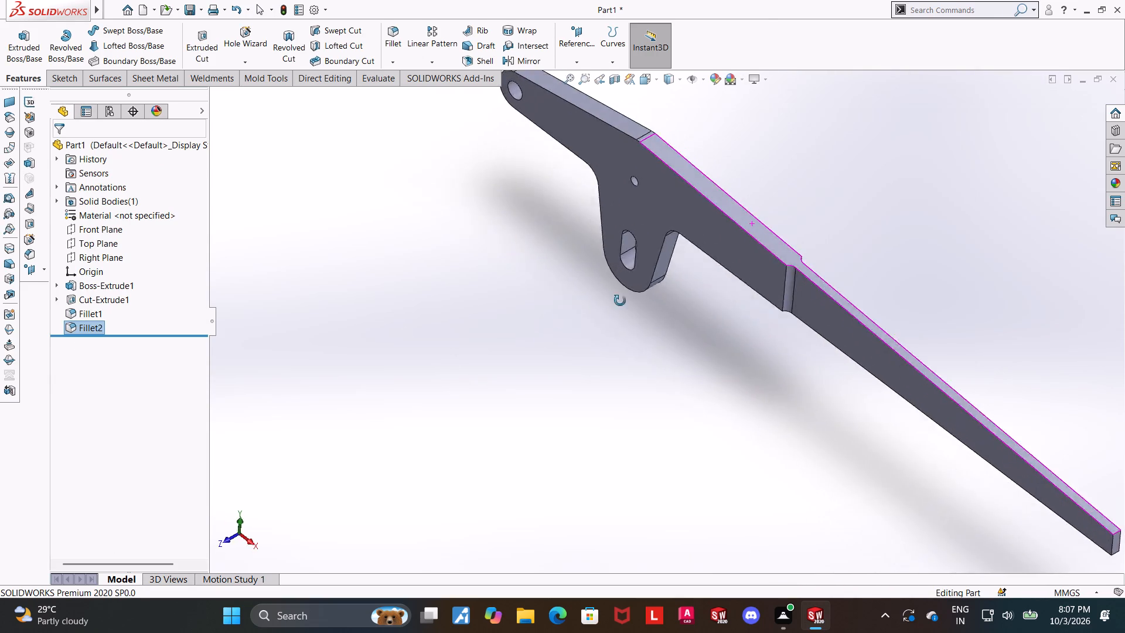
middle_drag(620, 301, 647, 298)
scroll(712, 443, up, 5)
scroll(727, 429, down, 3)
scroll(726, 411, up, 1)
middle_drag(726, 405, 882, 478)
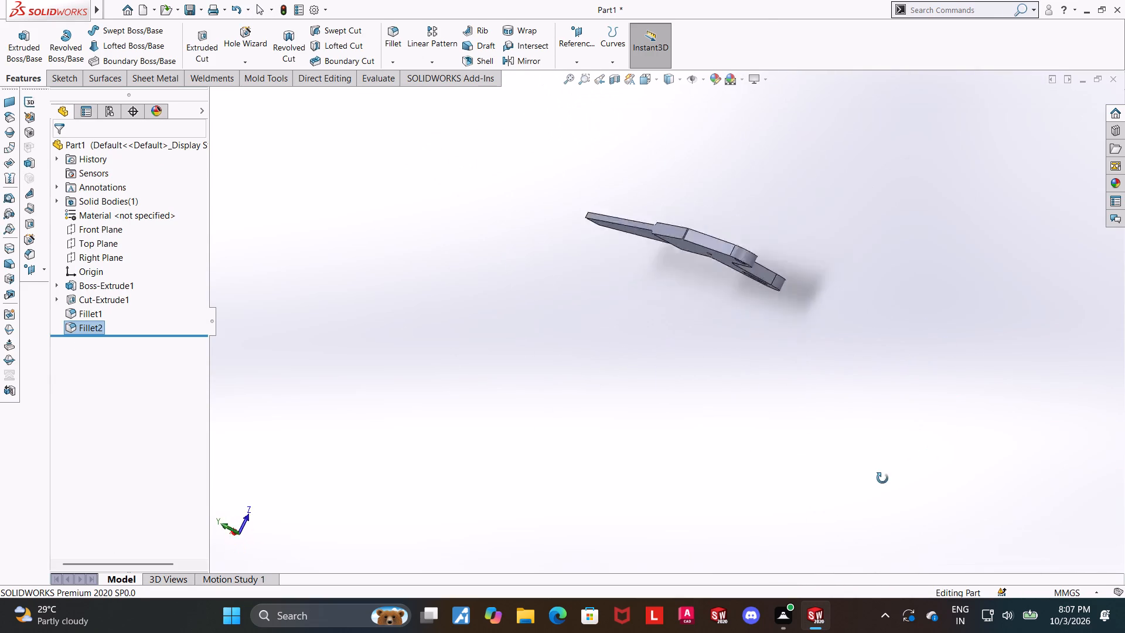
middle_drag(882, 478, 728, 563)
middle_drag(724, 389, 729, 449)
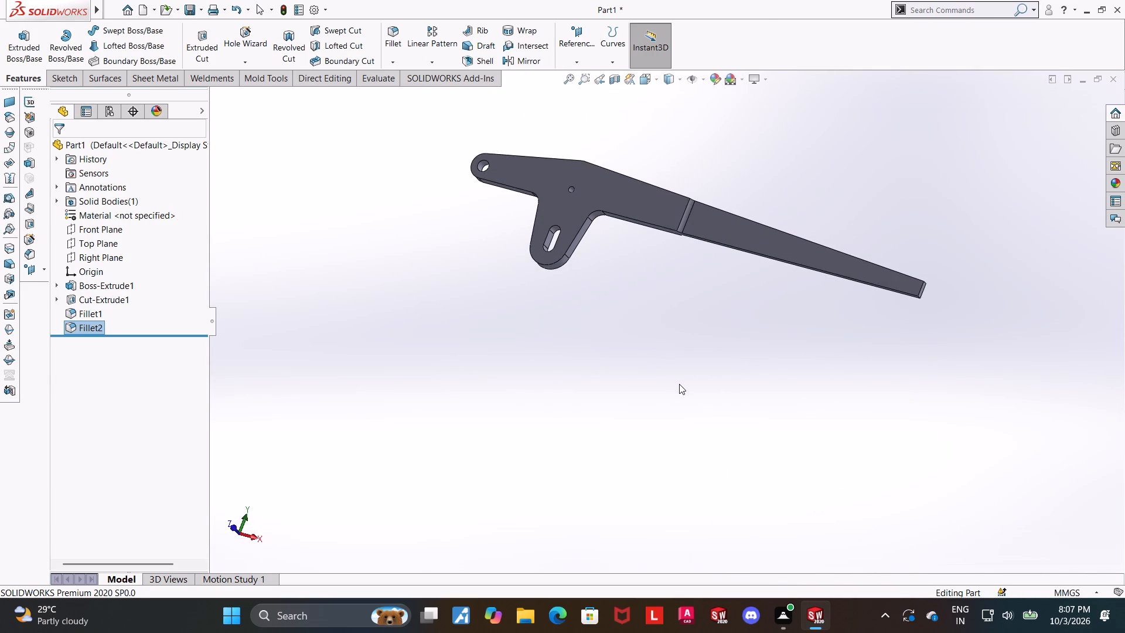
scroll(820, 392, up, 2)
middle_drag(869, 329, 792, 312)
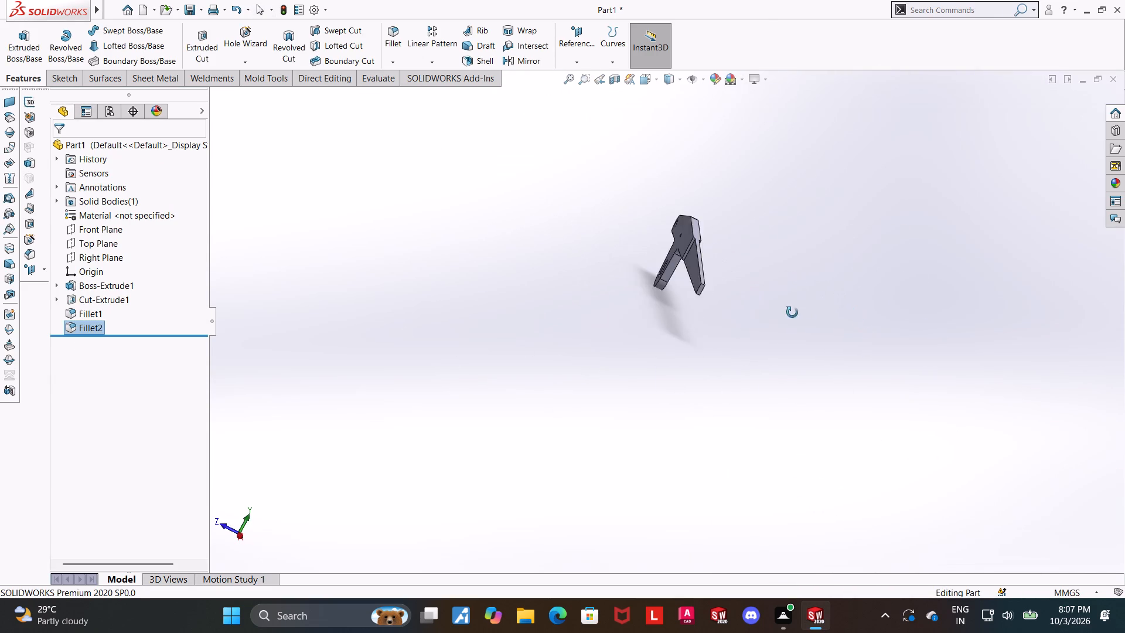
middle_drag(792, 312, 787, 306)
scroll(691, 282, down, 8)
middle_drag(697, 291, 756, 315)
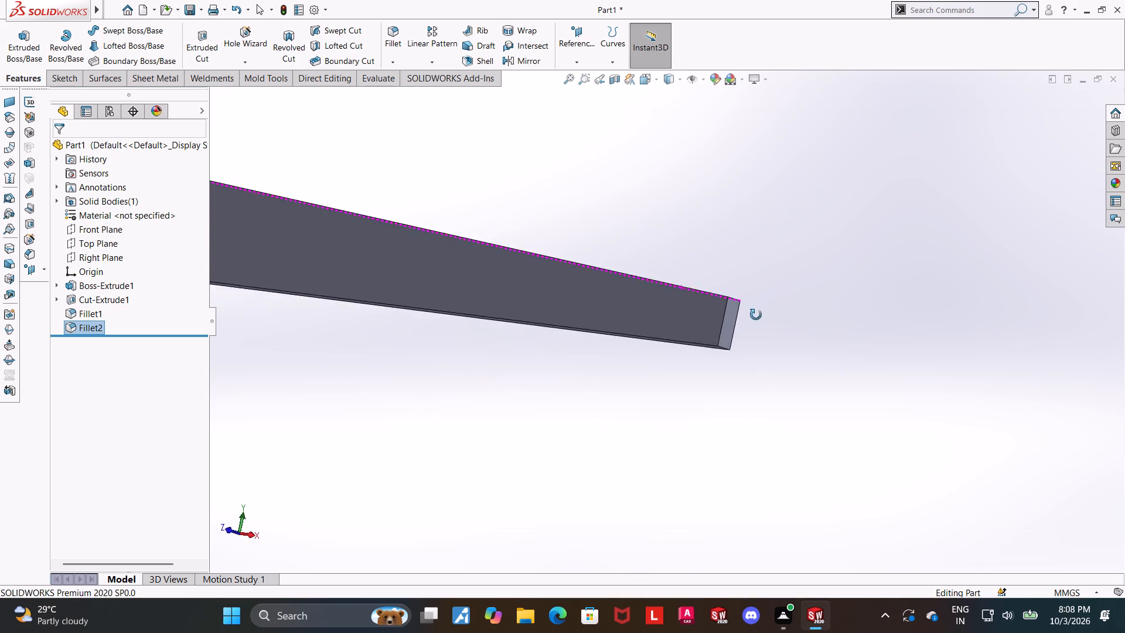
middle_drag(756, 315, 713, 331)
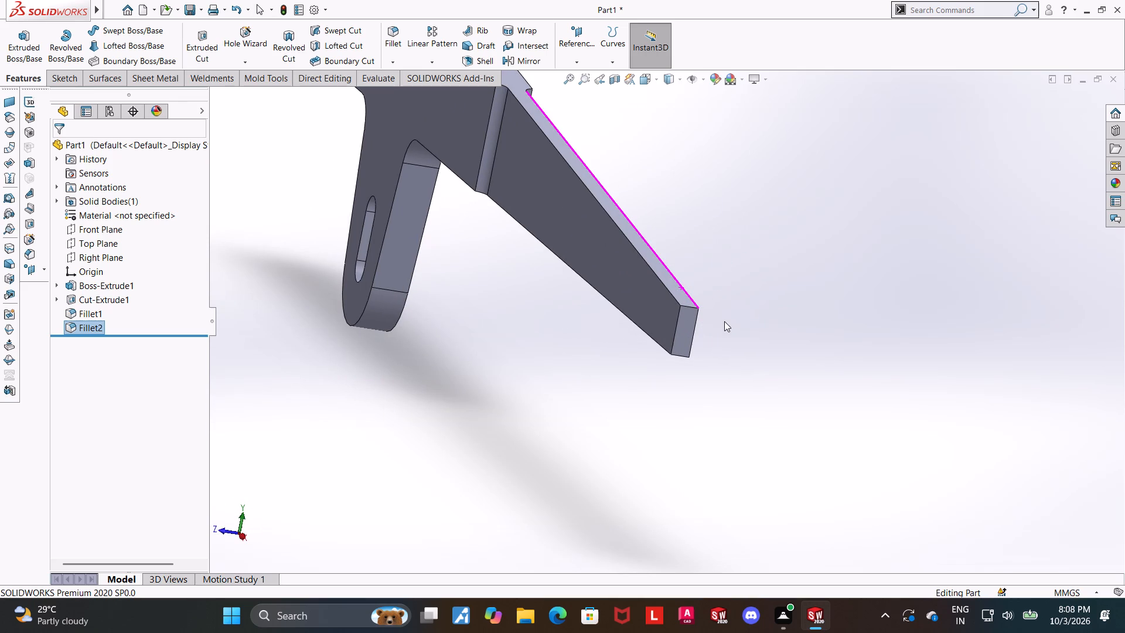
Set up a 1 mm fillet on the long arm's free end face and both upper edges of its thinned section.
click(390, 33)
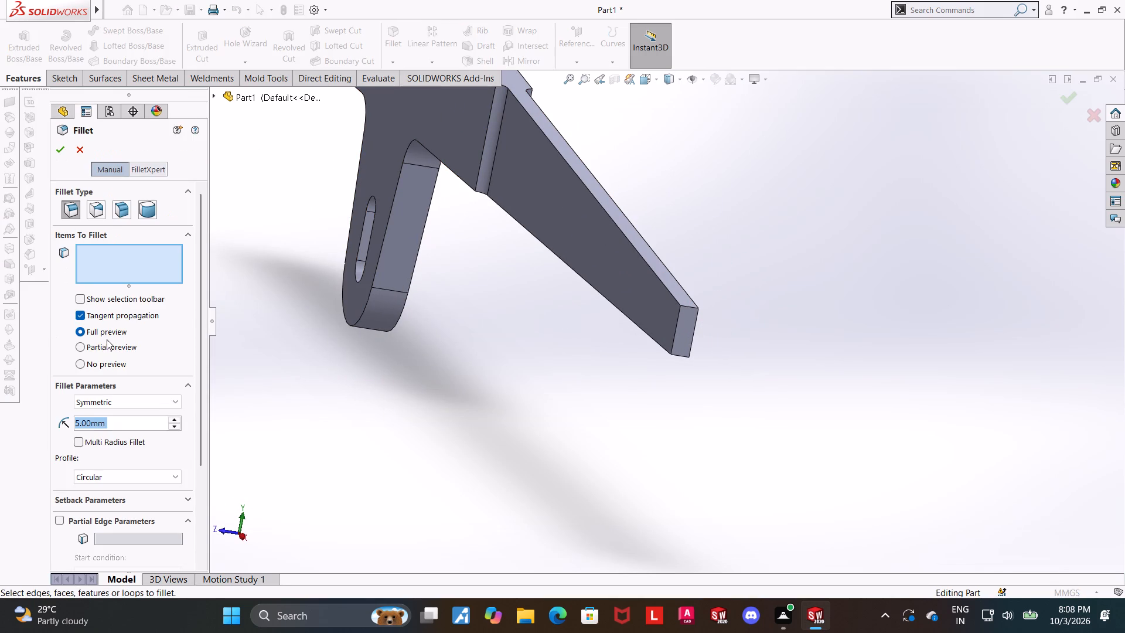
key(1)
key(Return)
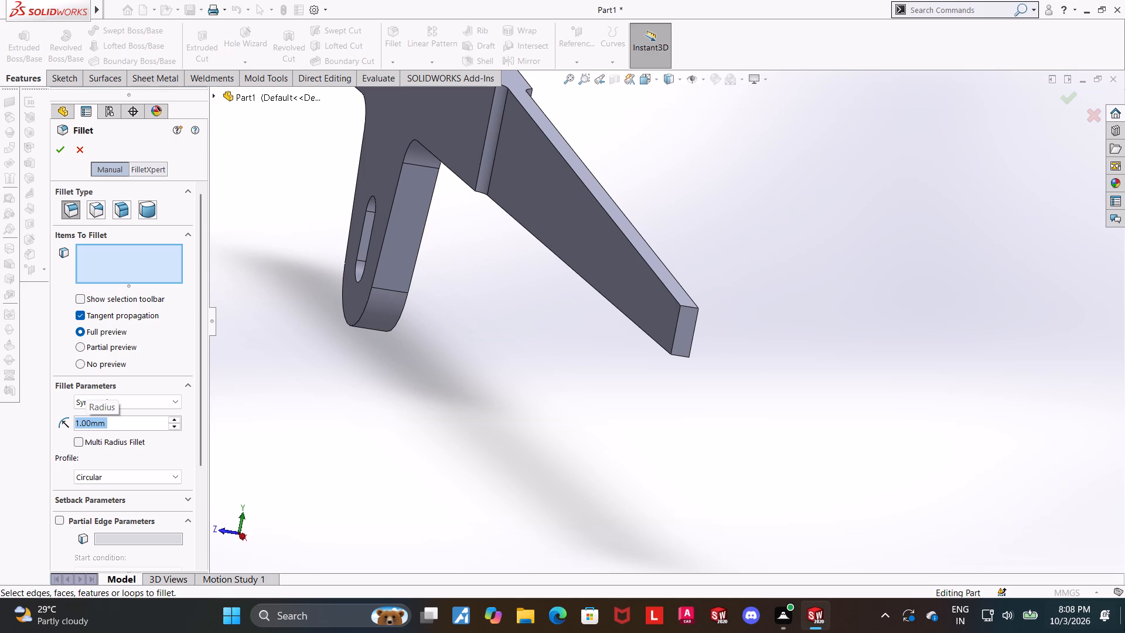
click(684, 327)
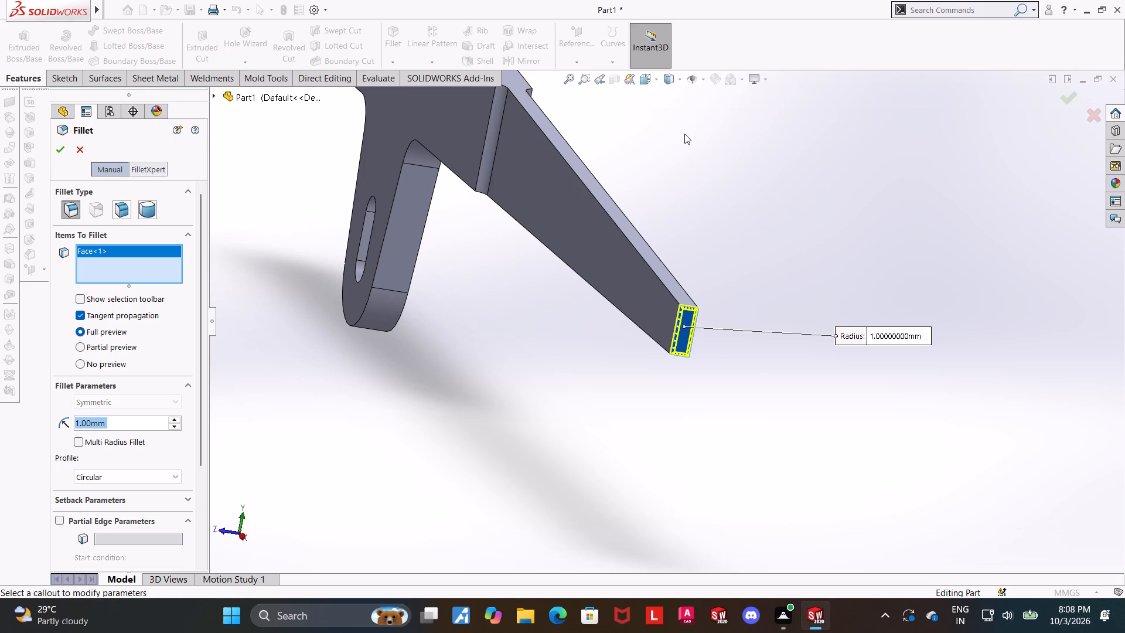
middle_drag(684, 127, 666, 196)
scroll(557, 175, down, 3)
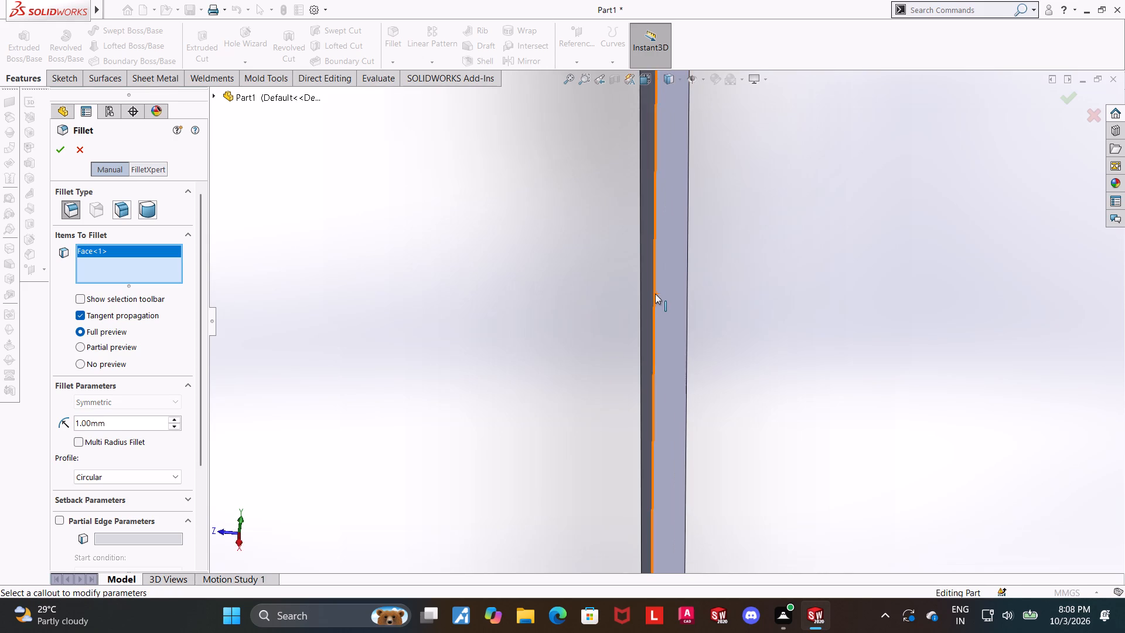
click(655, 294)
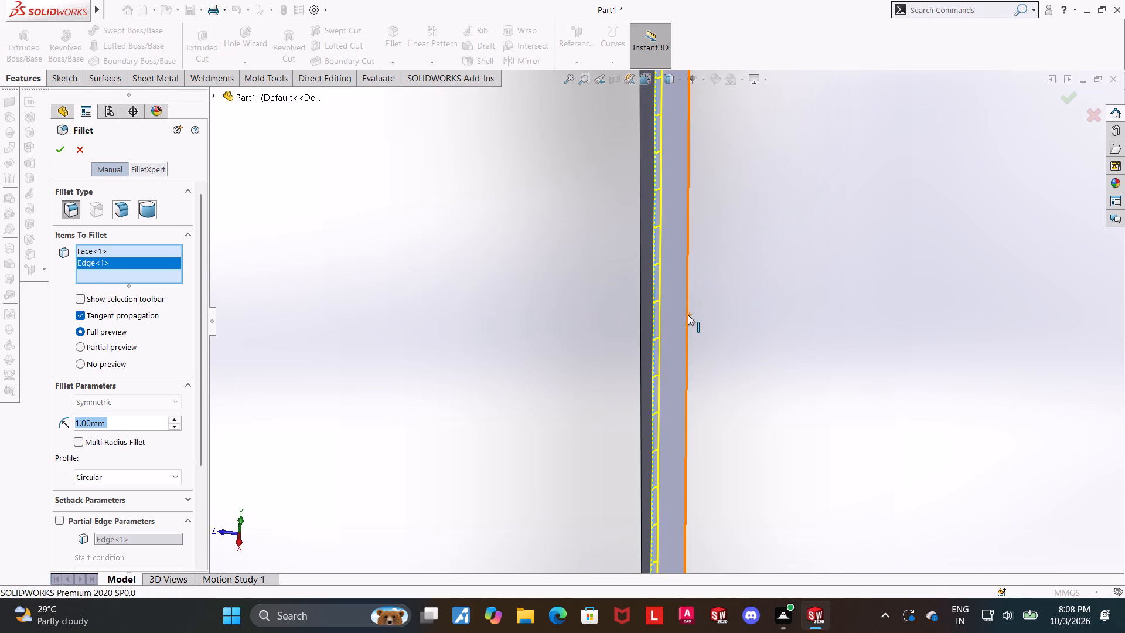
click(688, 315)
scroll(688, 315, up, 12)
middle_drag(688, 251, 741, 234)
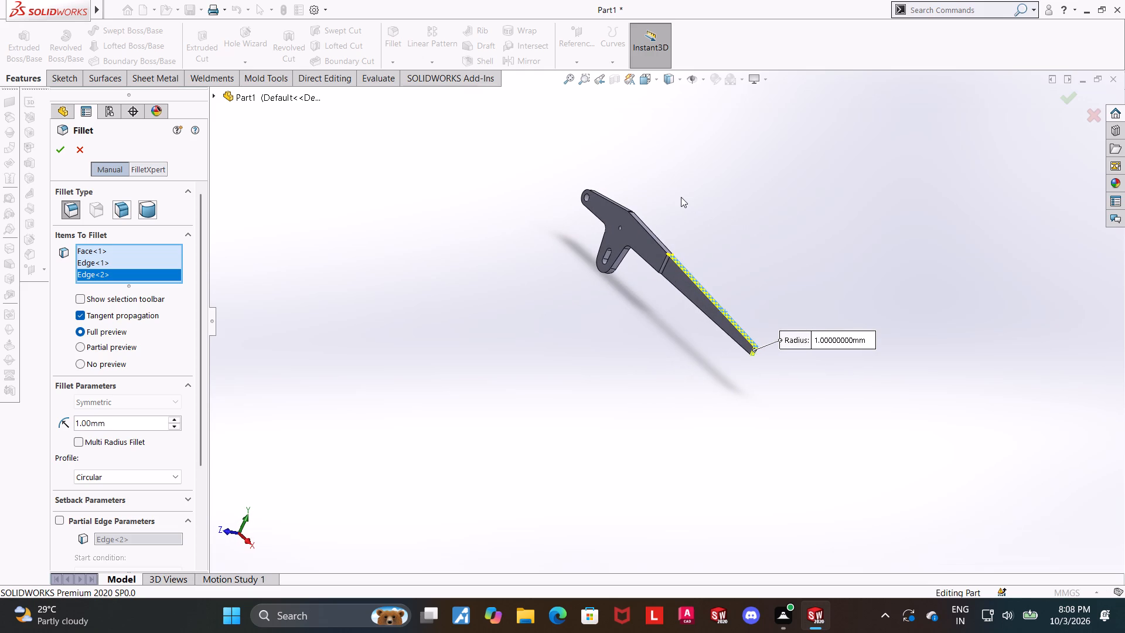
Add the outline edges of the thick body on both faces to the 1 mm fillet.
scroll(628, 175, down, 5)
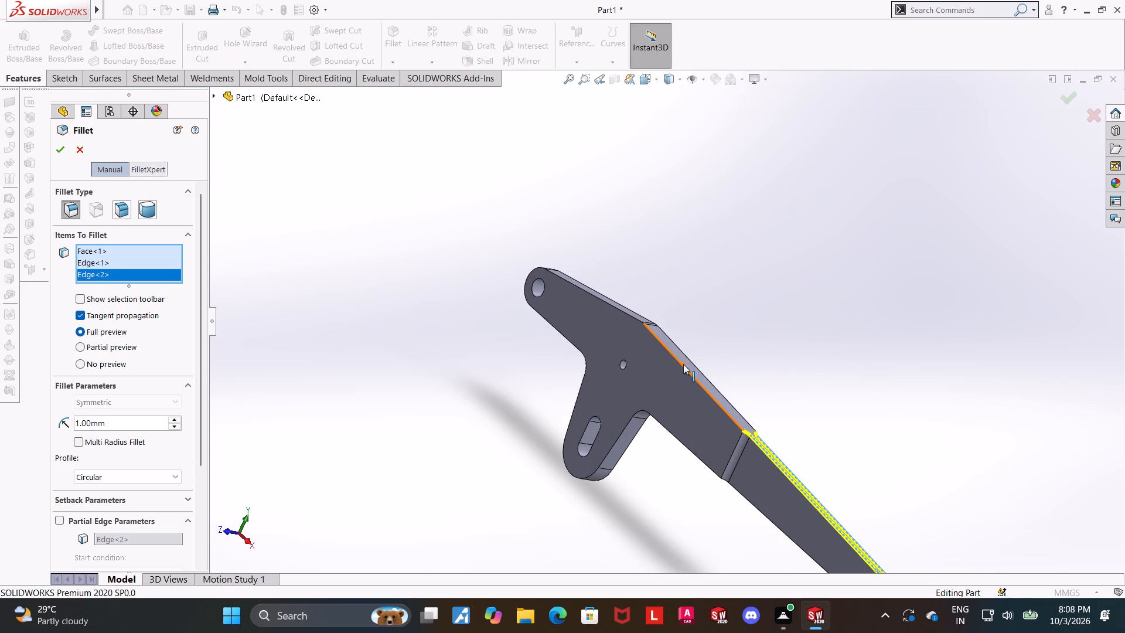
click(681, 365)
middle_drag(788, 369, 705, 376)
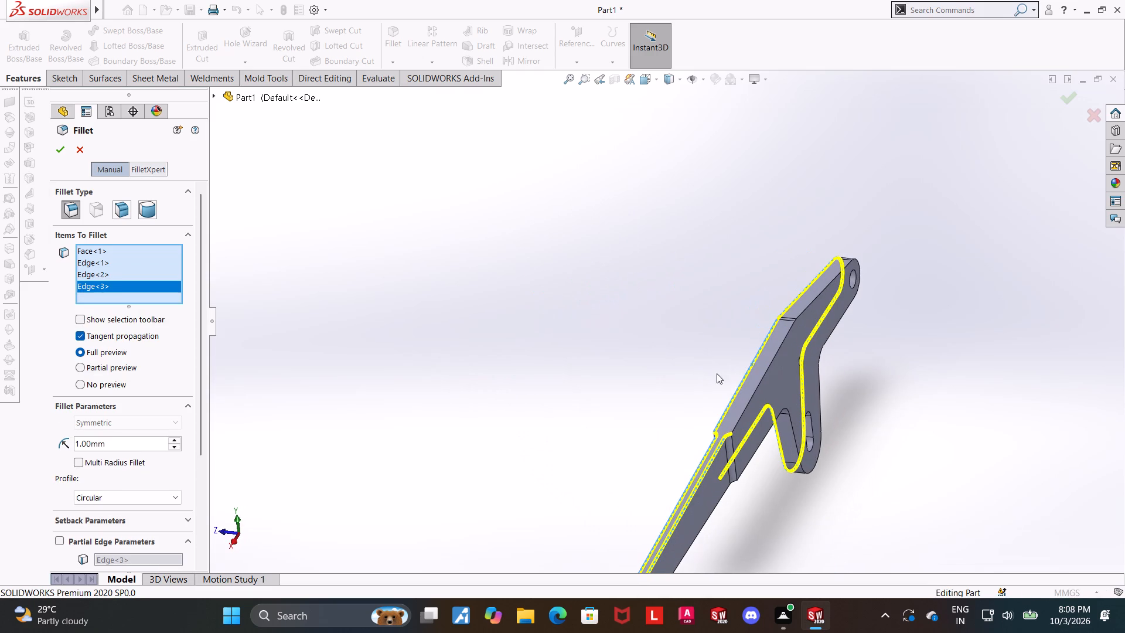
click(756, 388)
scroll(755, 389, up, 4)
middle_drag(723, 437, 858, 410)
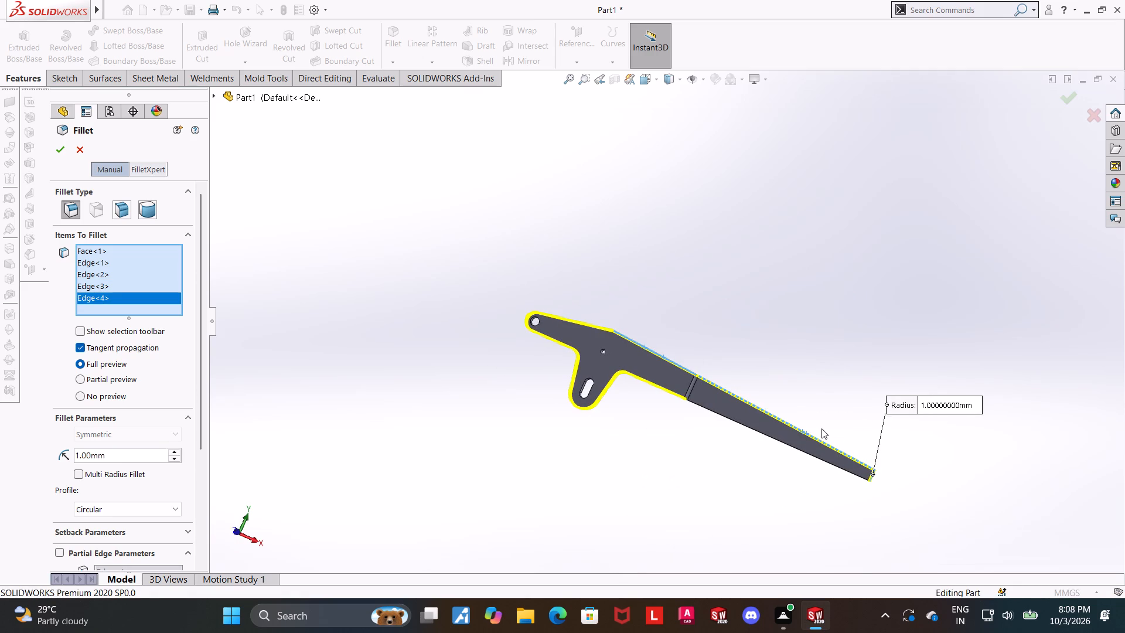
Add both lower edges of the thinned section to the 1 mm fillet and complete the feature.
middle_drag(894, 492, 815, 420)
scroll(740, 427, down, 6)
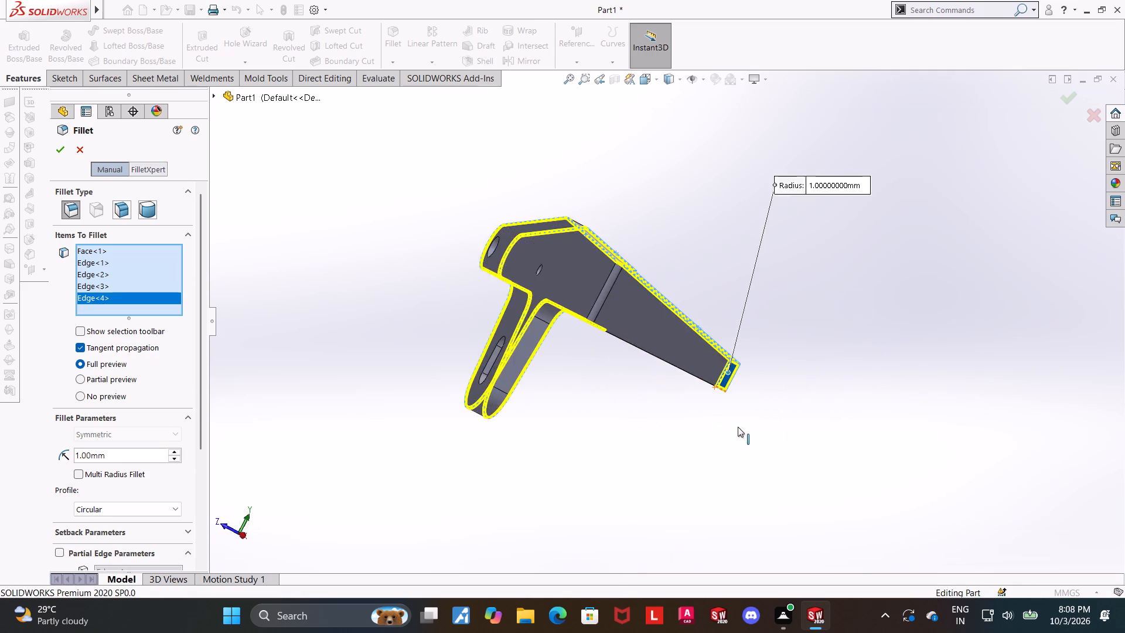
middle_drag(741, 423, 784, 332)
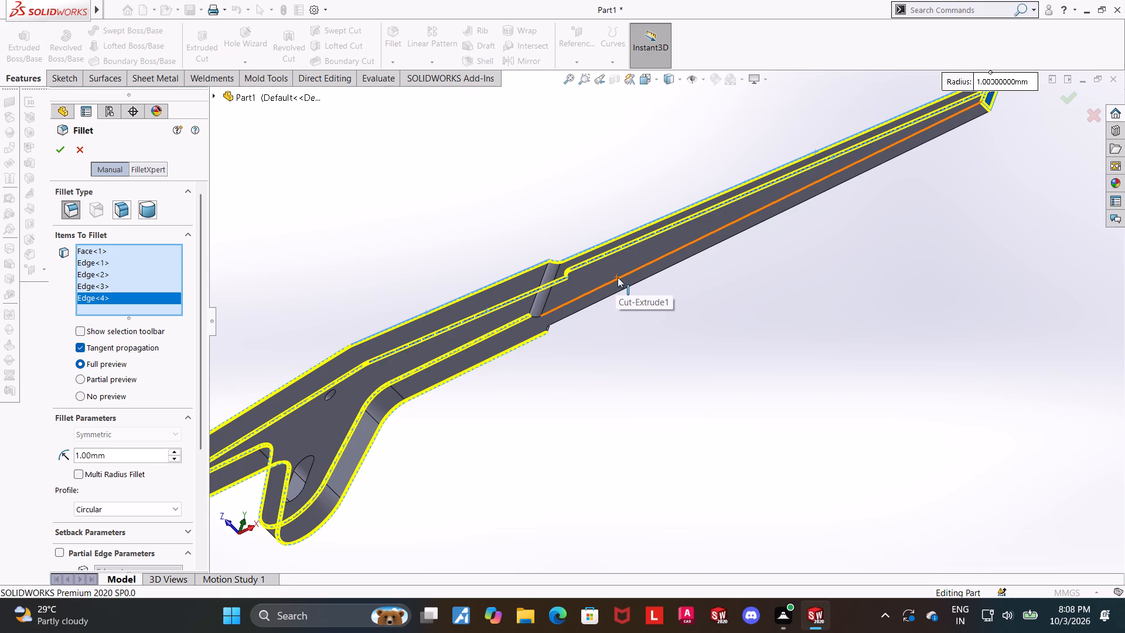
click(618, 277)
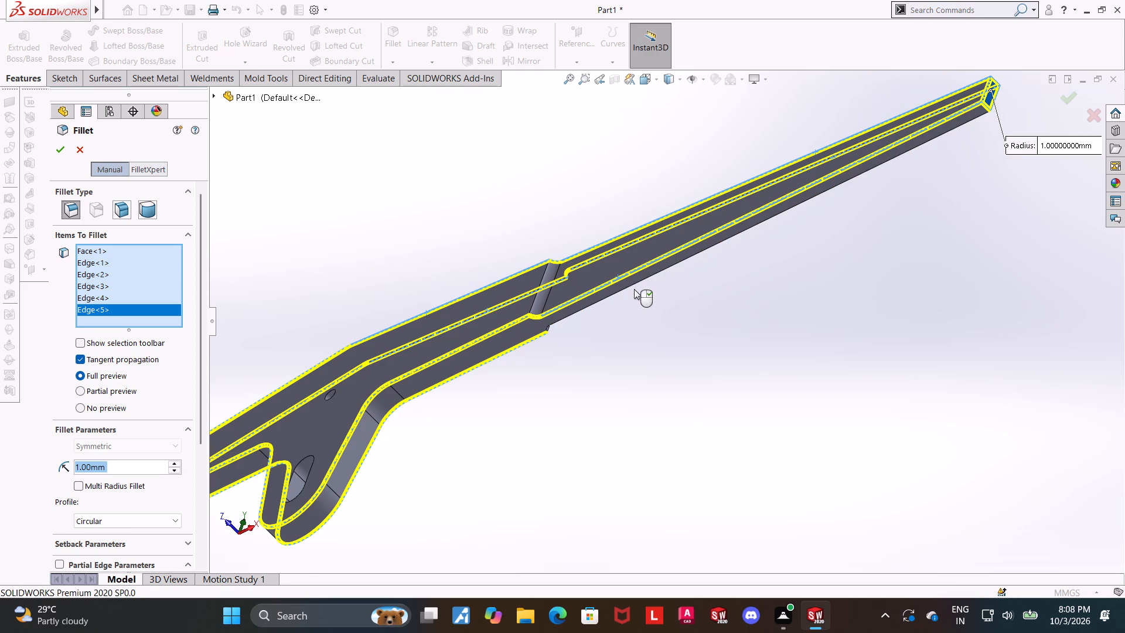
click(633, 286)
scroll(633, 309, up, 3)
middle_drag(634, 322, 667, 438)
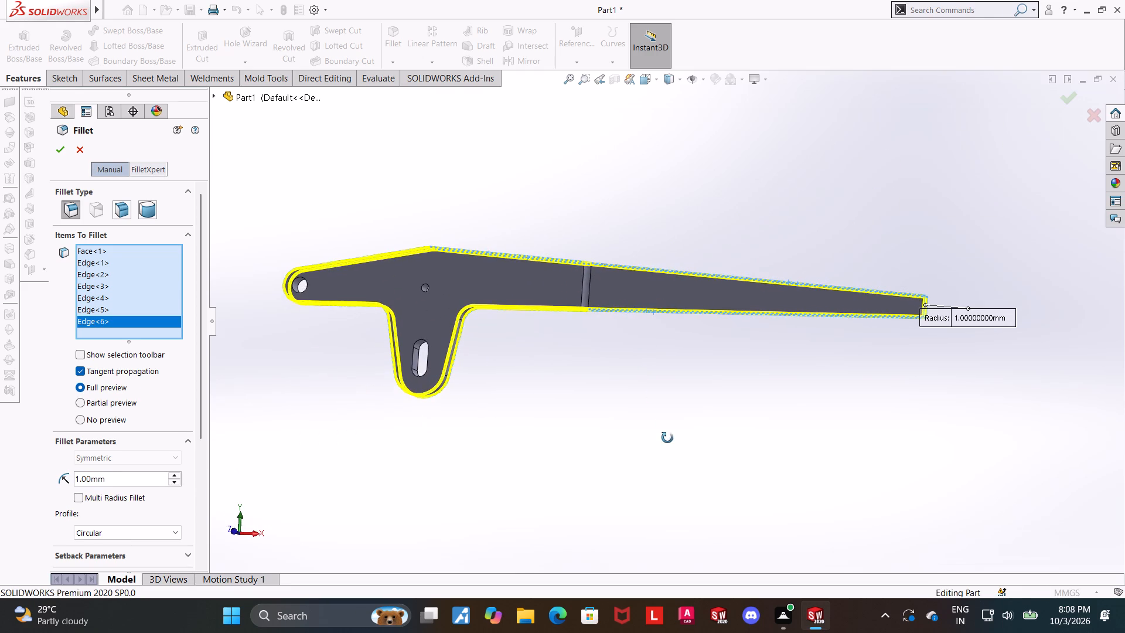
middle_drag(667, 438, 667, 433)
click(64, 149)
click(632, 414)
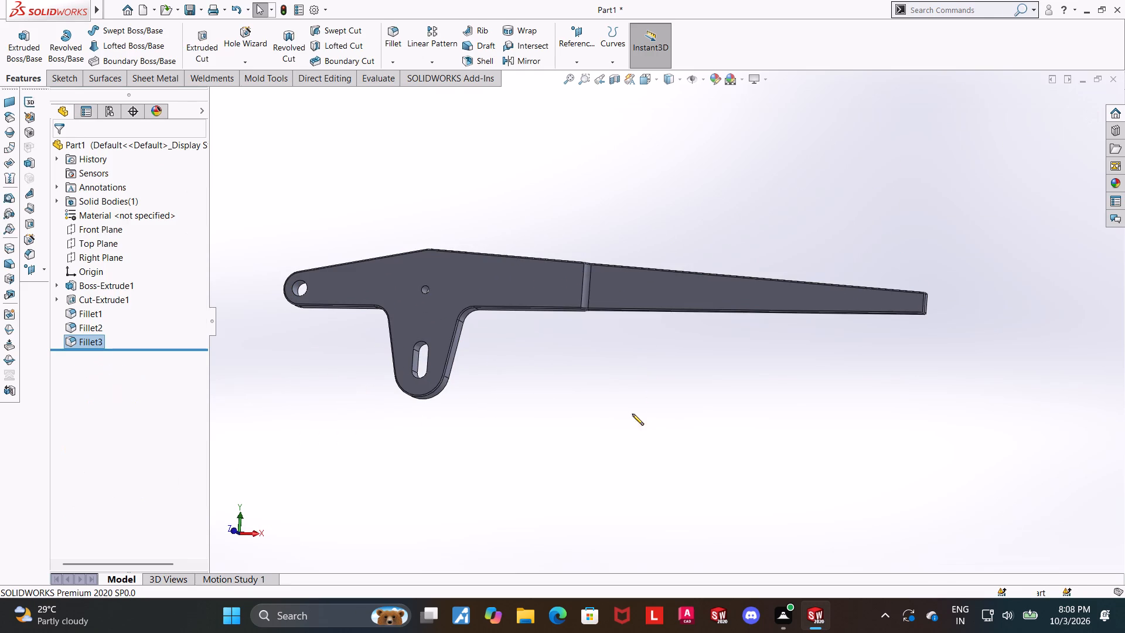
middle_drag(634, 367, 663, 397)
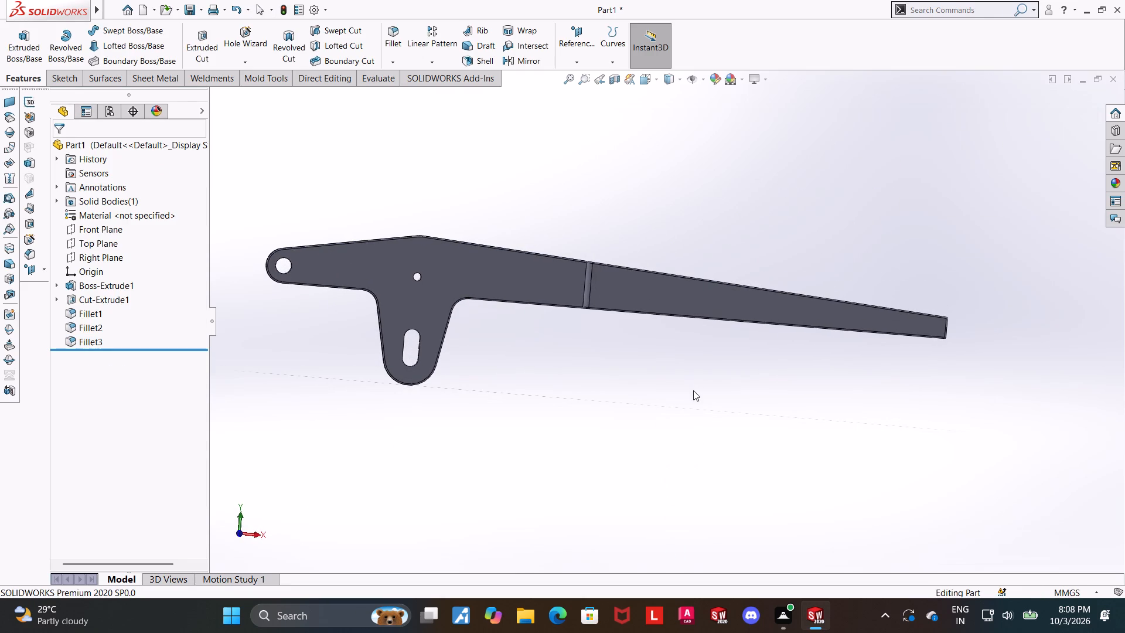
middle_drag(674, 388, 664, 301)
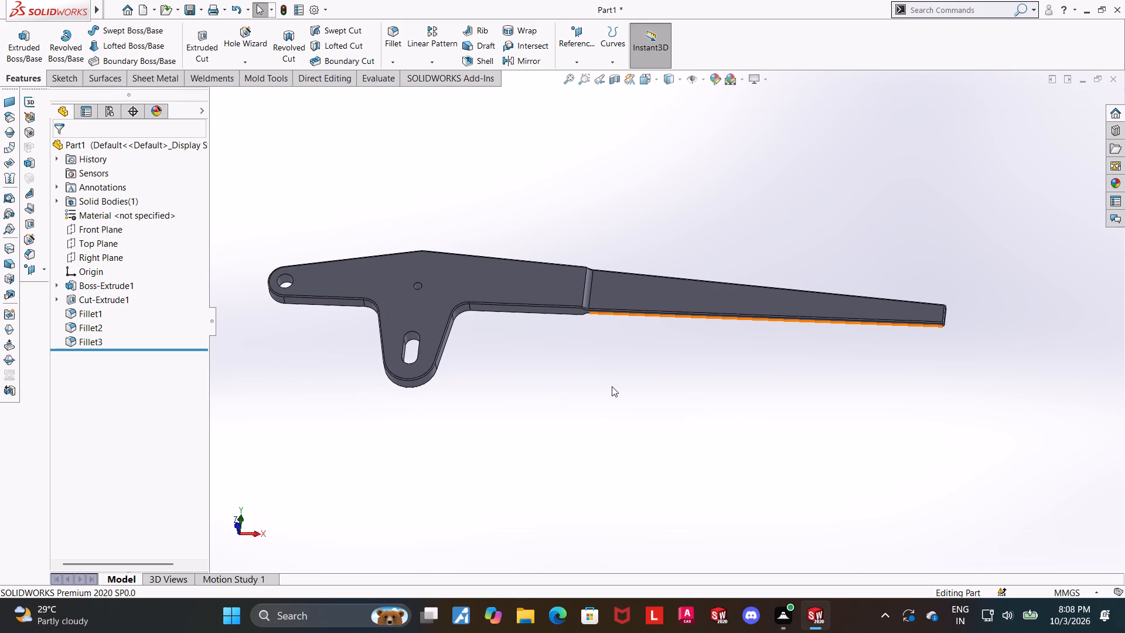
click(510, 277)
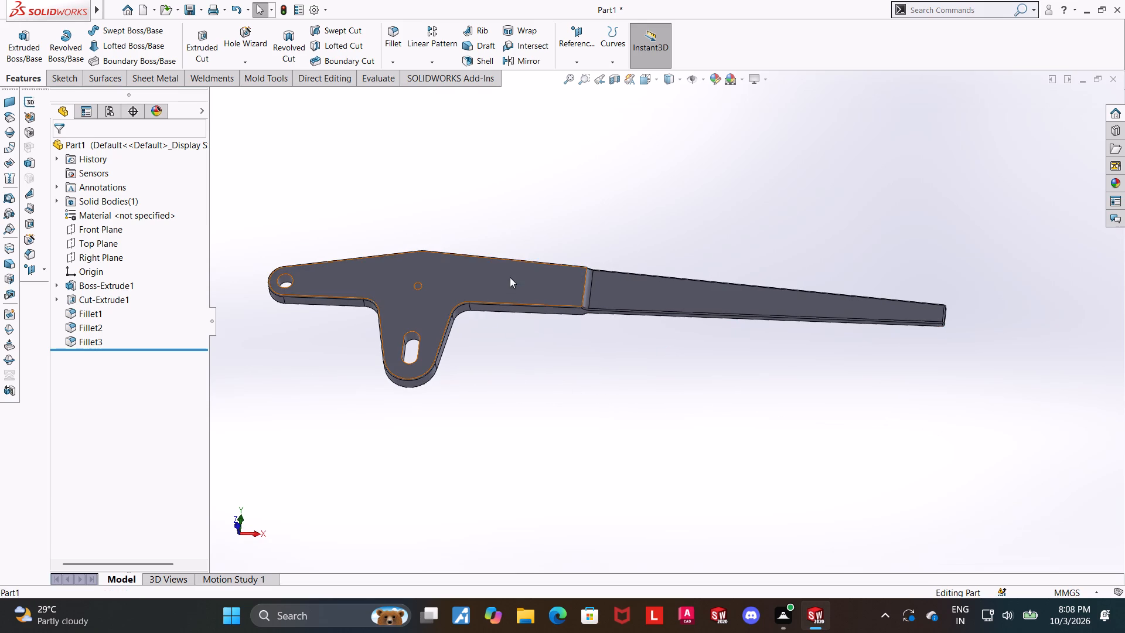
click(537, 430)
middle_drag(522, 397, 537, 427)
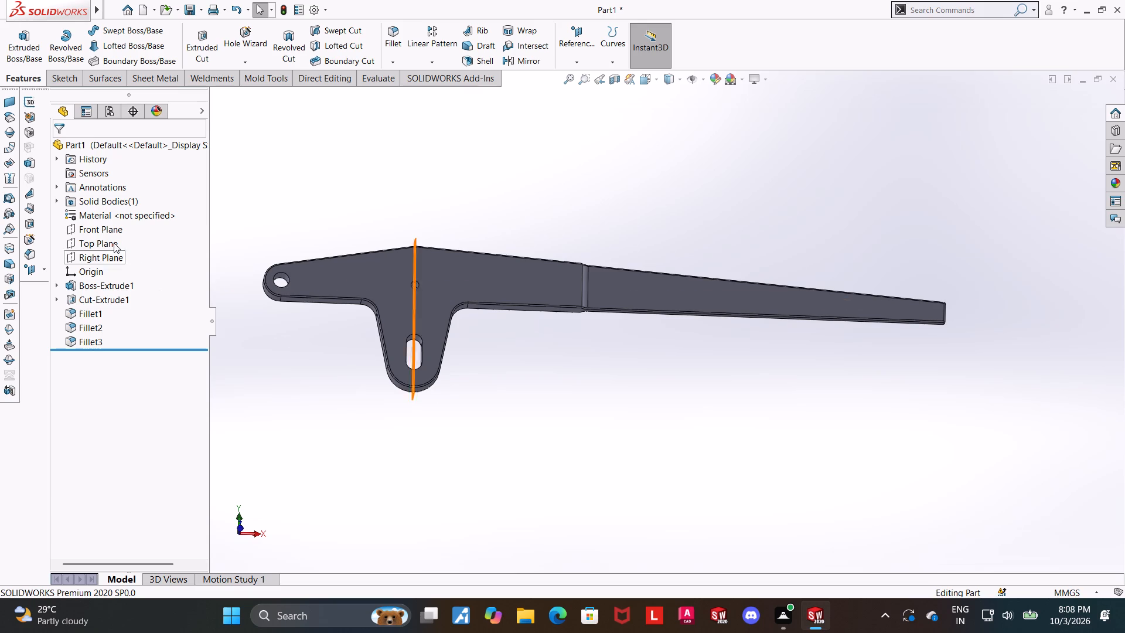
Open a new sketch on the Front Plane and orient the view to the front.
click(101, 230)
middle_drag(690, 452, 703, 234)
scroll(693, 346, up, 1)
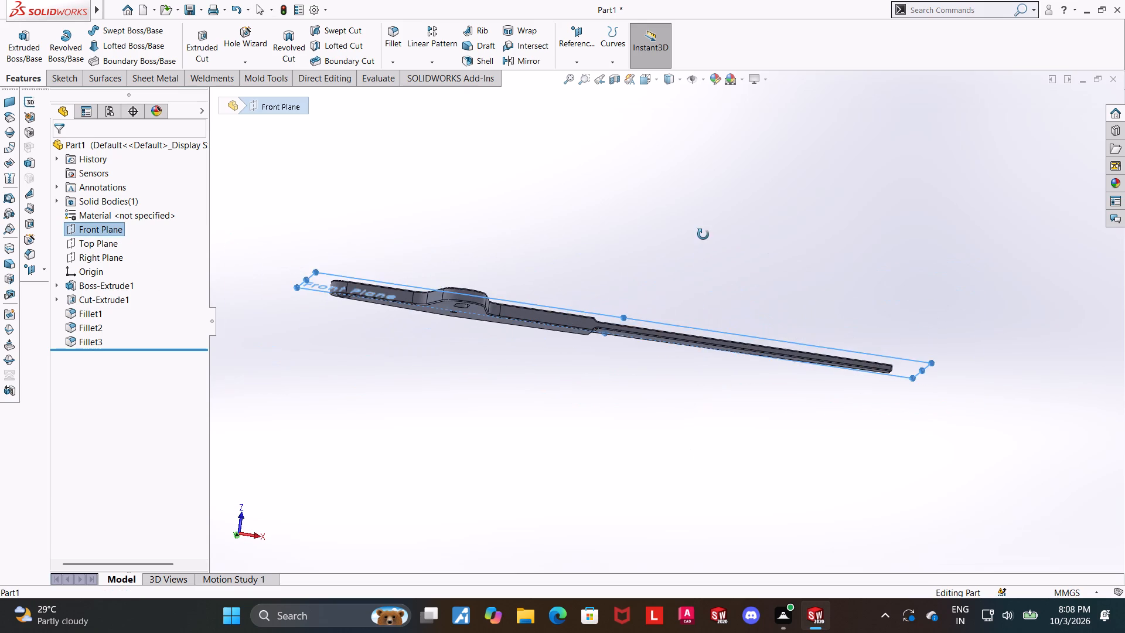
middle_drag(703, 234, 700, 443)
click(86, 229)
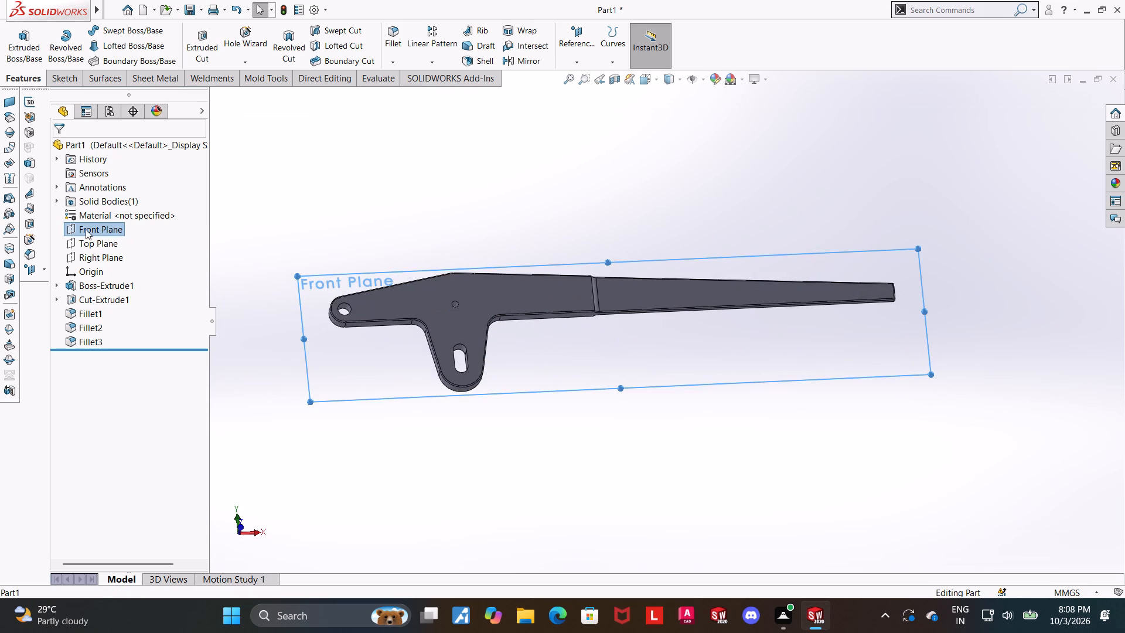
click(95, 219)
click(94, 362)
click(138, 341)
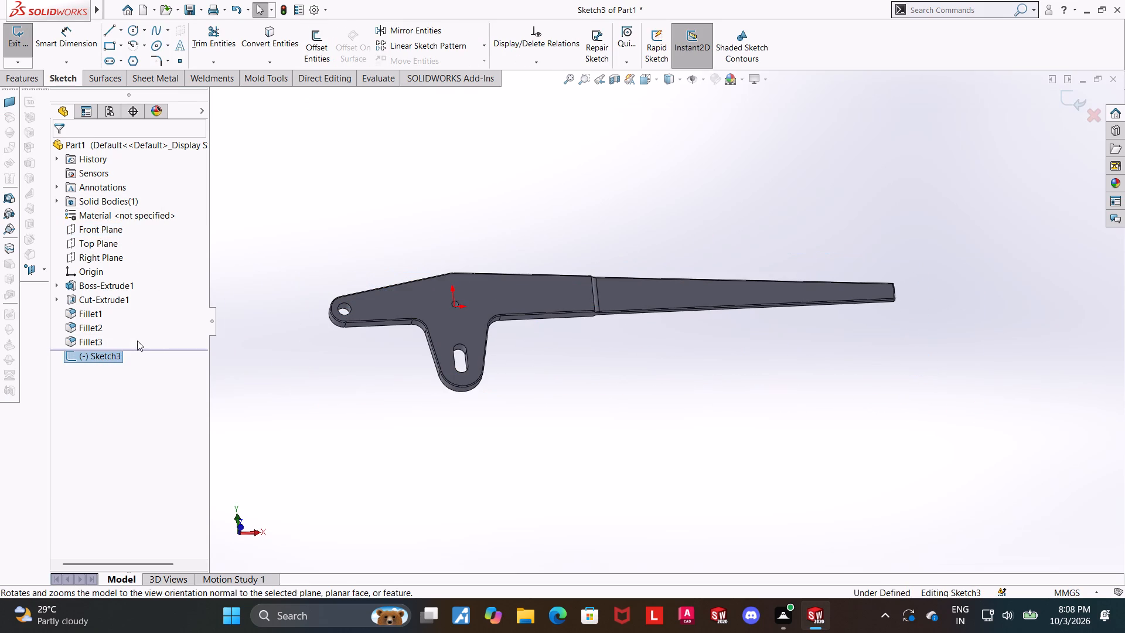
click(122, 358)
click(150, 336)
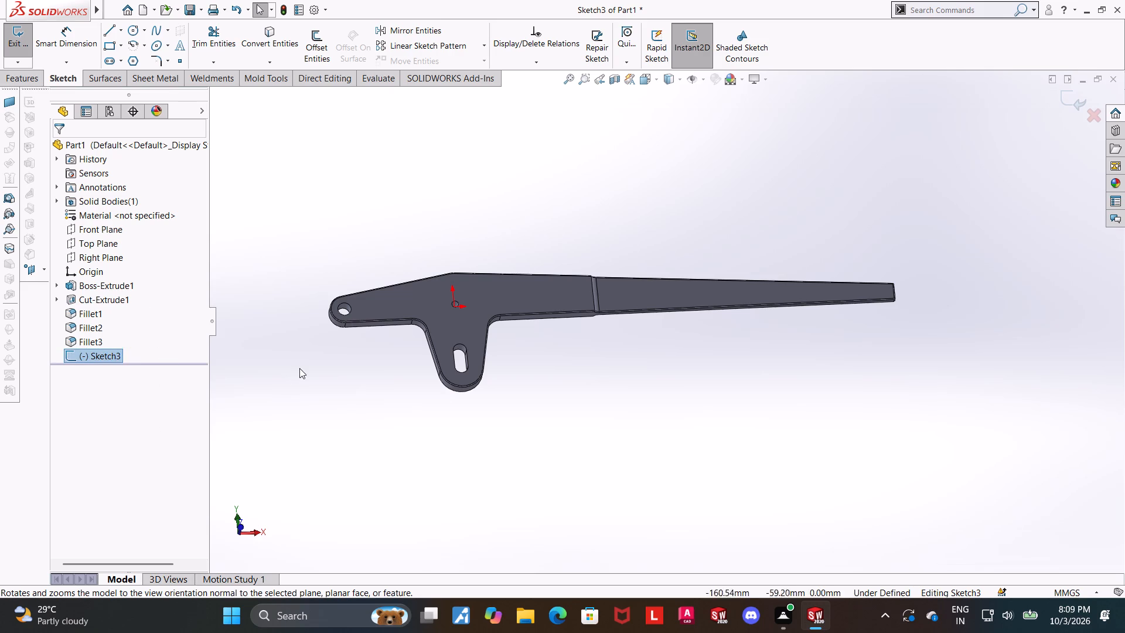
click(638, 81)
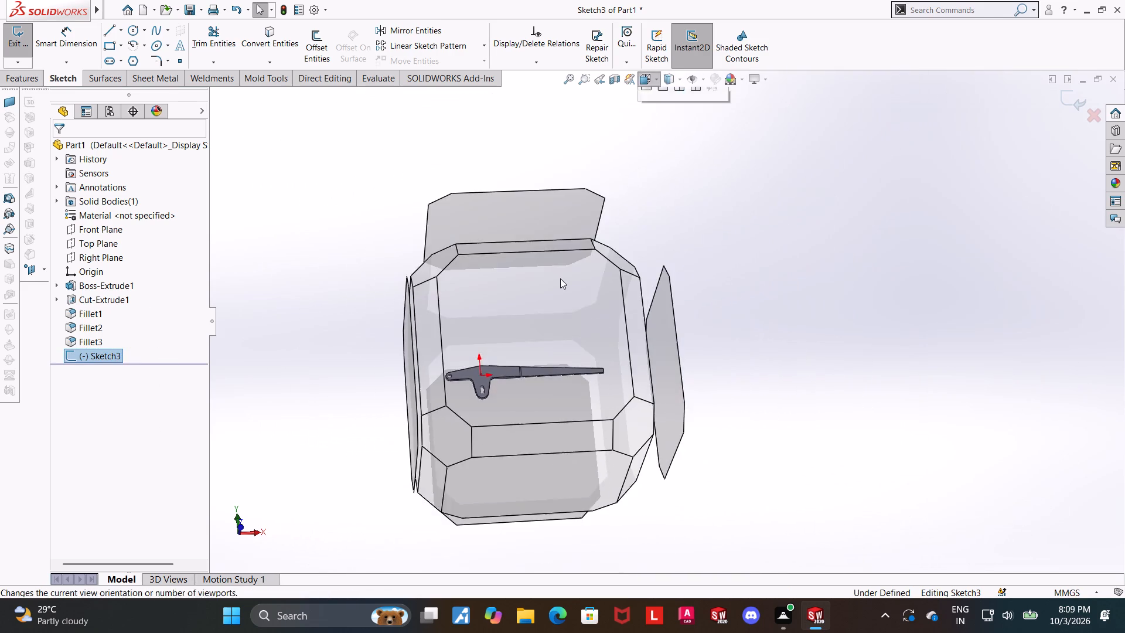
click(560, 281)
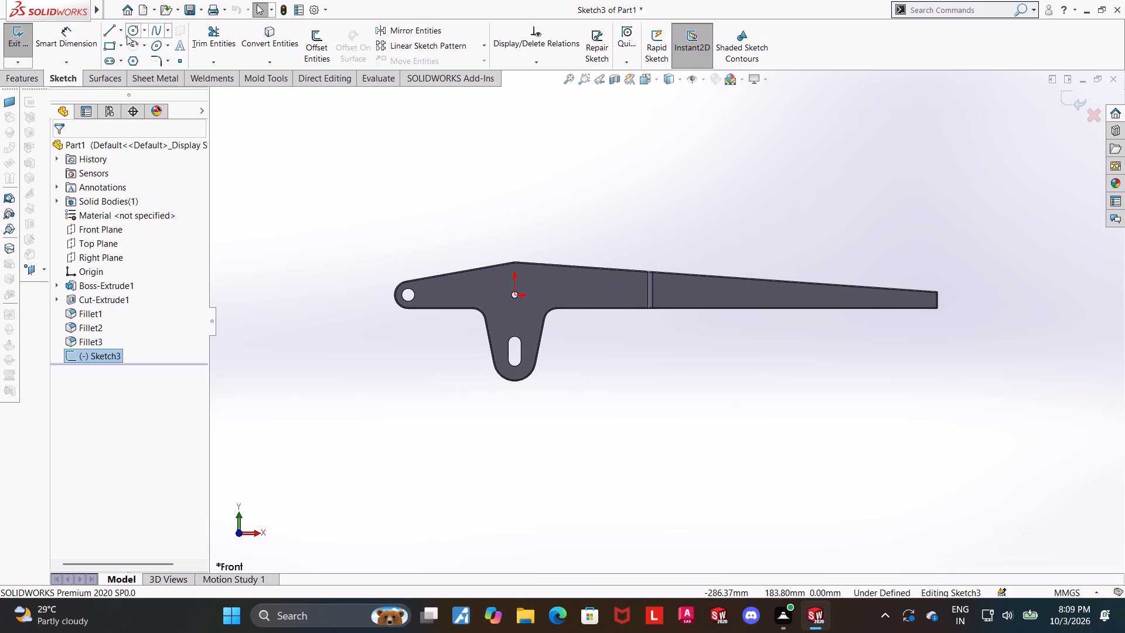
Sketch a vertical centerline about 101 mm long down from the arm's upper edge, about 81 mm from the origin toward the free end.
click(110, 33)
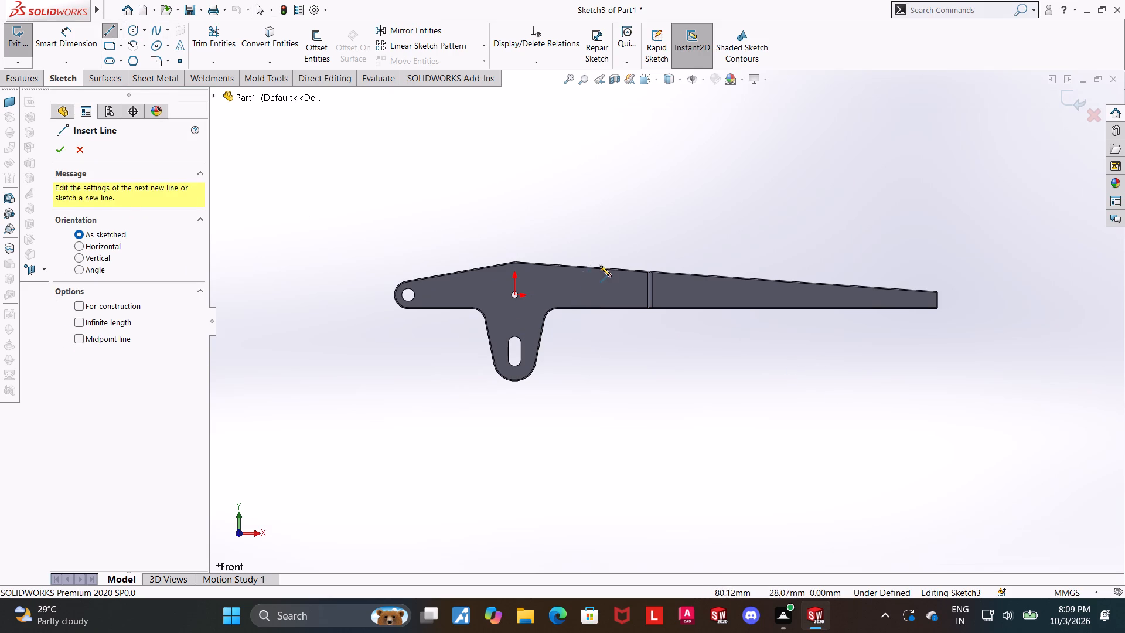
key(Escape)
click(121, 29)
click(128, 54)
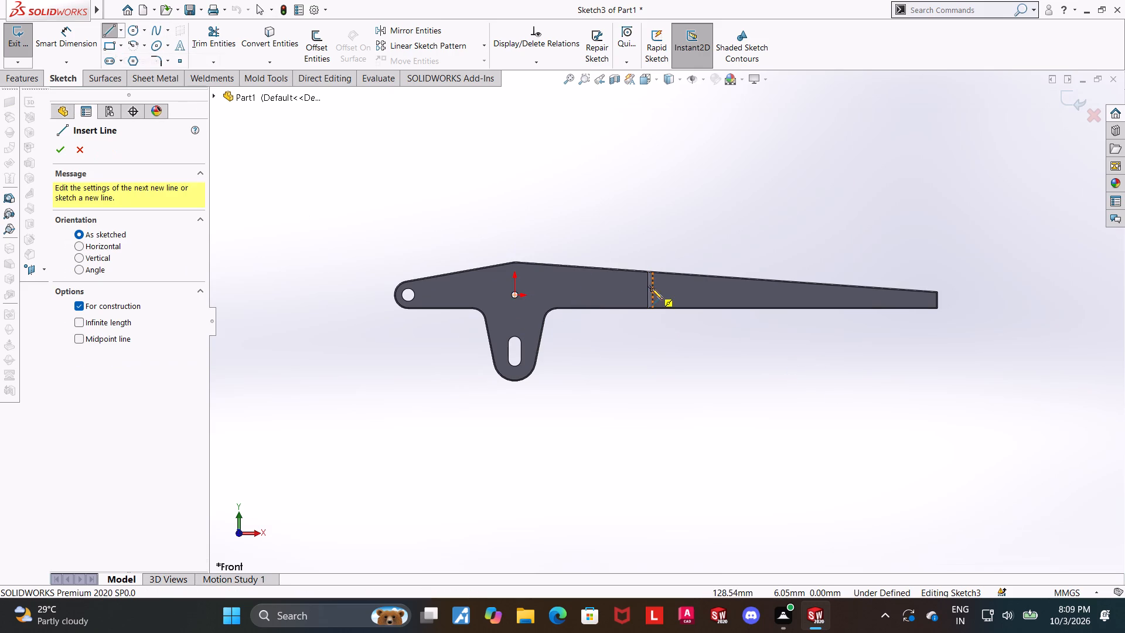
click(601, 271)
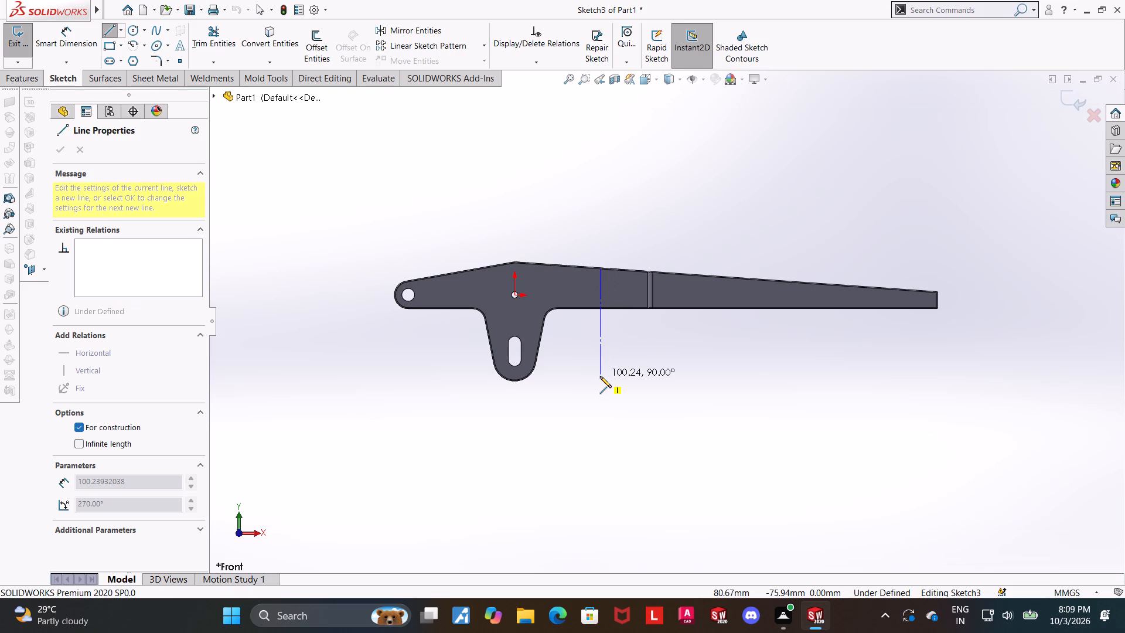
click(600, 376)
key(Escape)
key(Escape)
Dimension the centerline 100 mm horizontally from the origin.
click(66, 44)
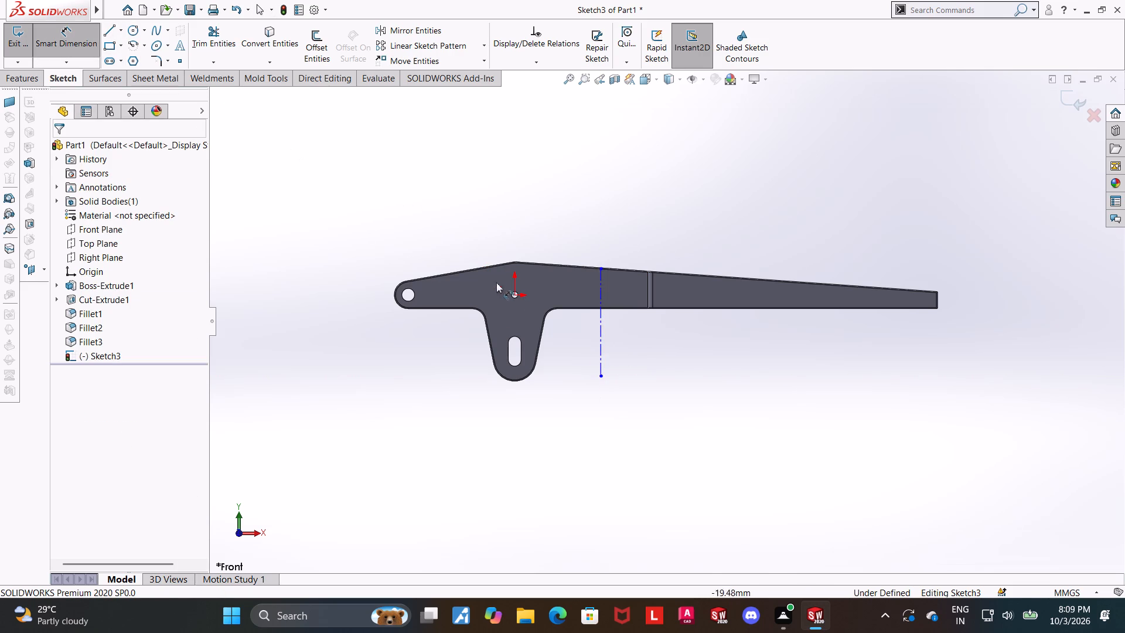
click(517, 295)
click(600, 326)
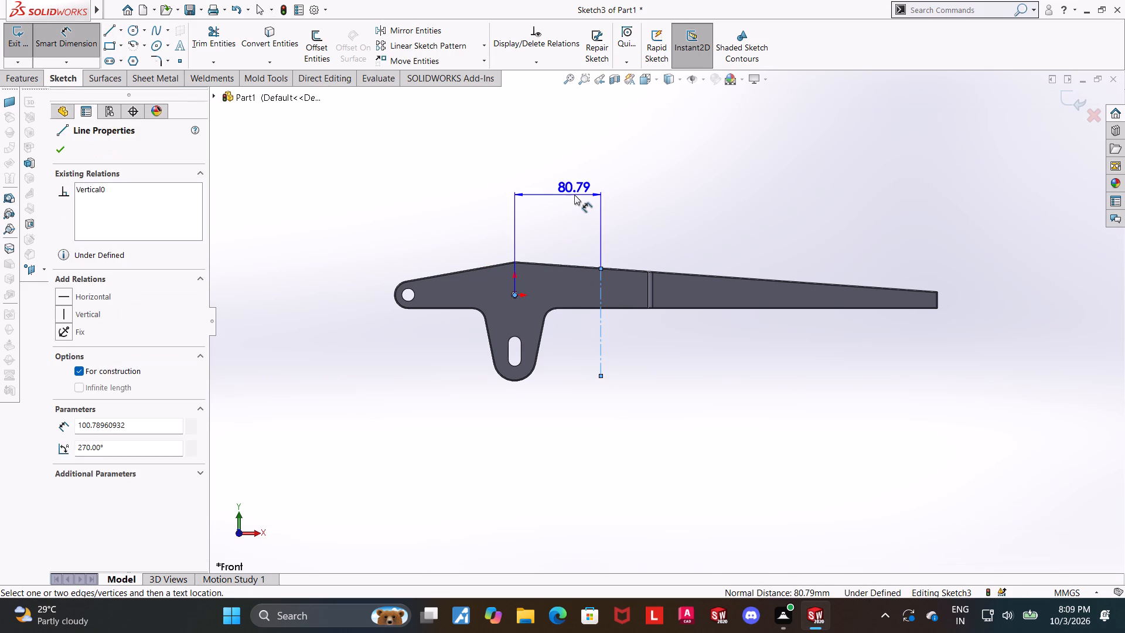
click(574, 195)
text(100)
key(Return)
key(Escape)
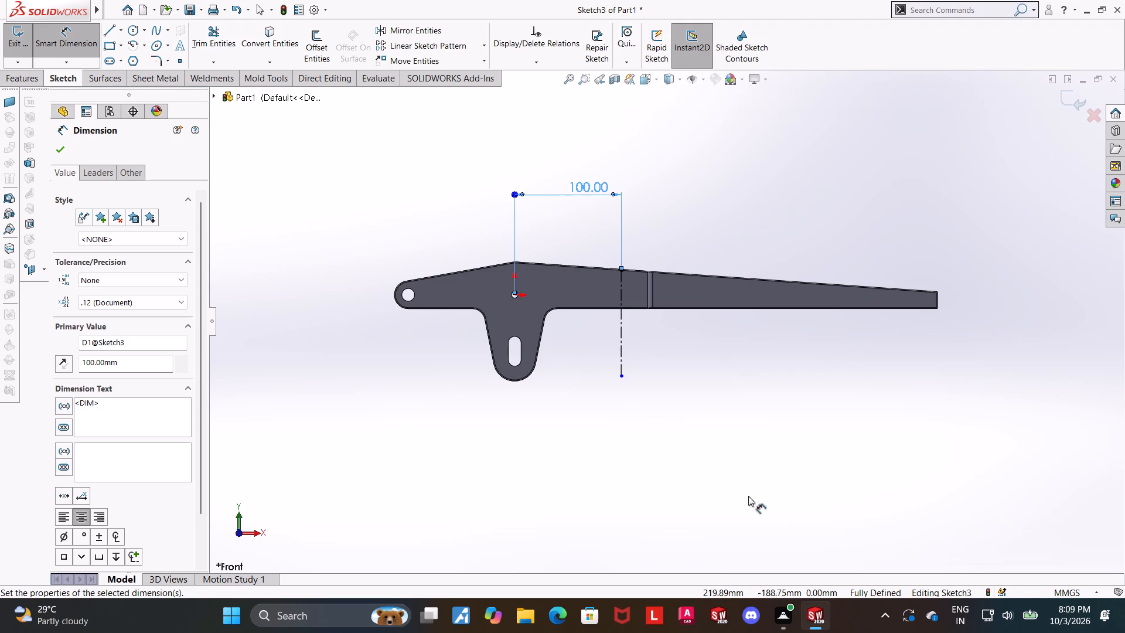
click(694, 354)
scroll(585, 216, down, 3)
key(Escape)
Make the centerline's lower endpoint coincident with the lower edge of the thick arm section.
click(663, 501)
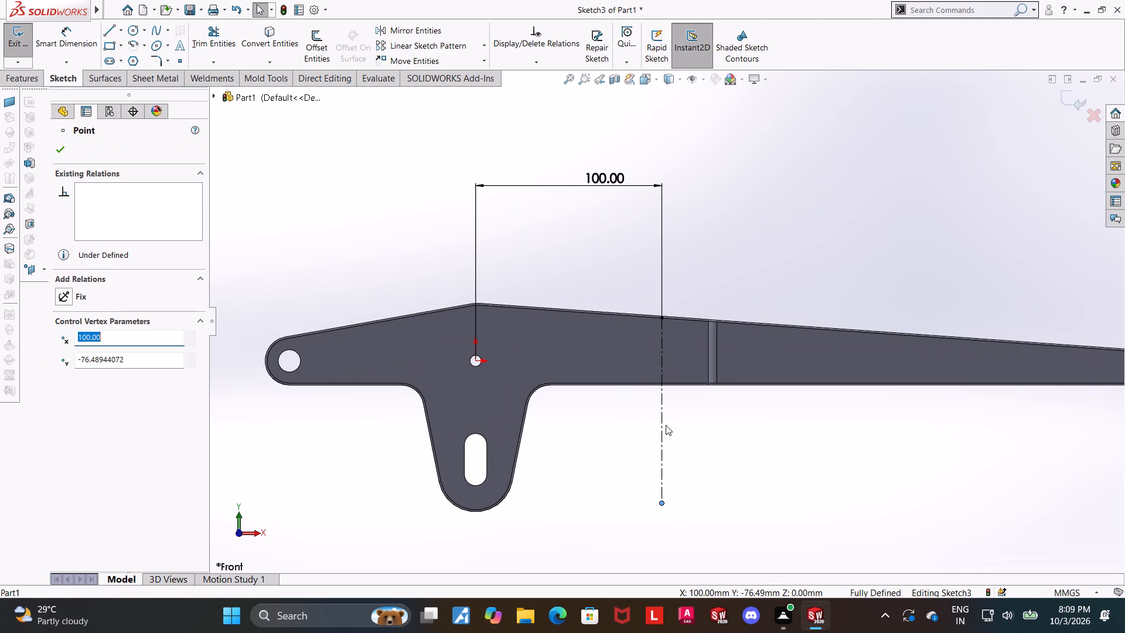
ctrl+click(677, 383)
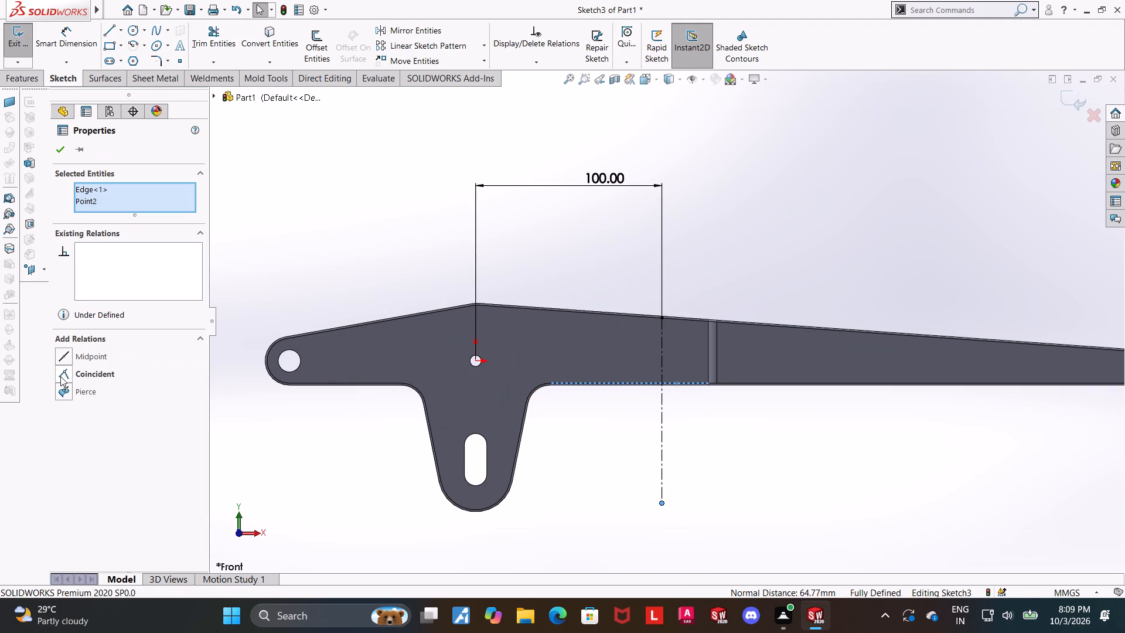
click(60, 376)
click(679, 403)
Delete the coincident relation on the centerline's lower endpoint.
scroll(651, 389, down, 8)
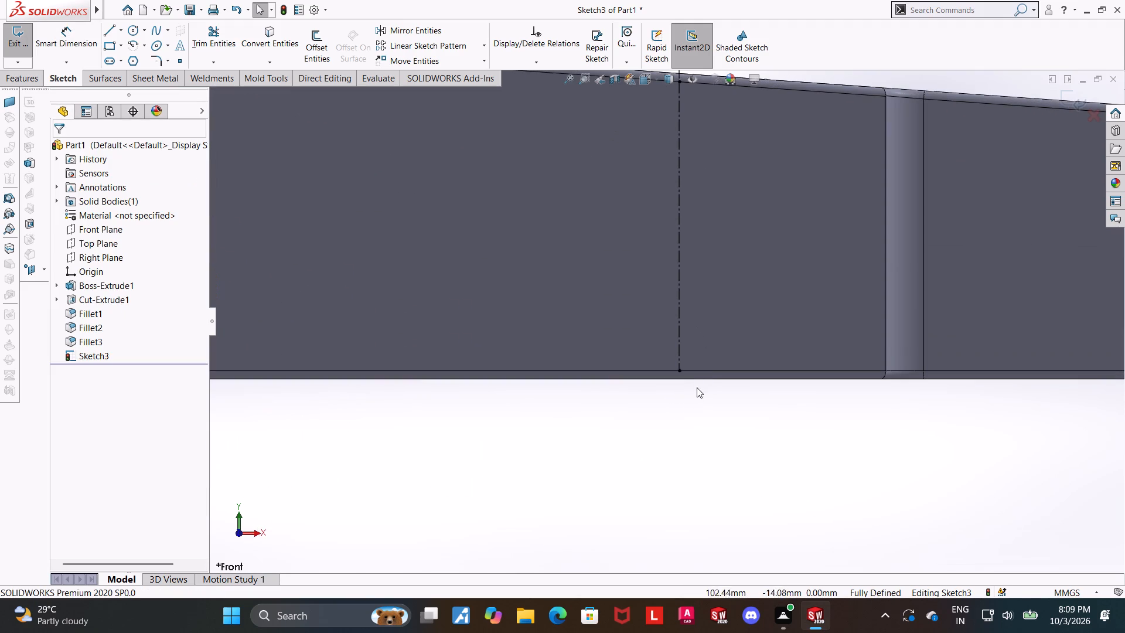
click(677, 370)
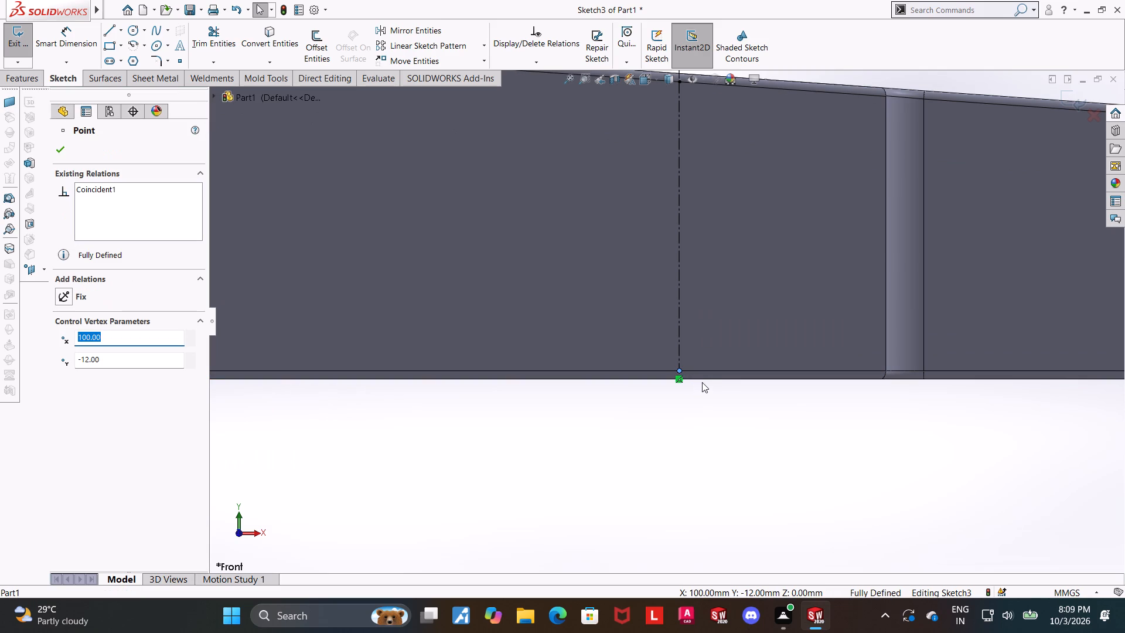
right_click(96, 194)
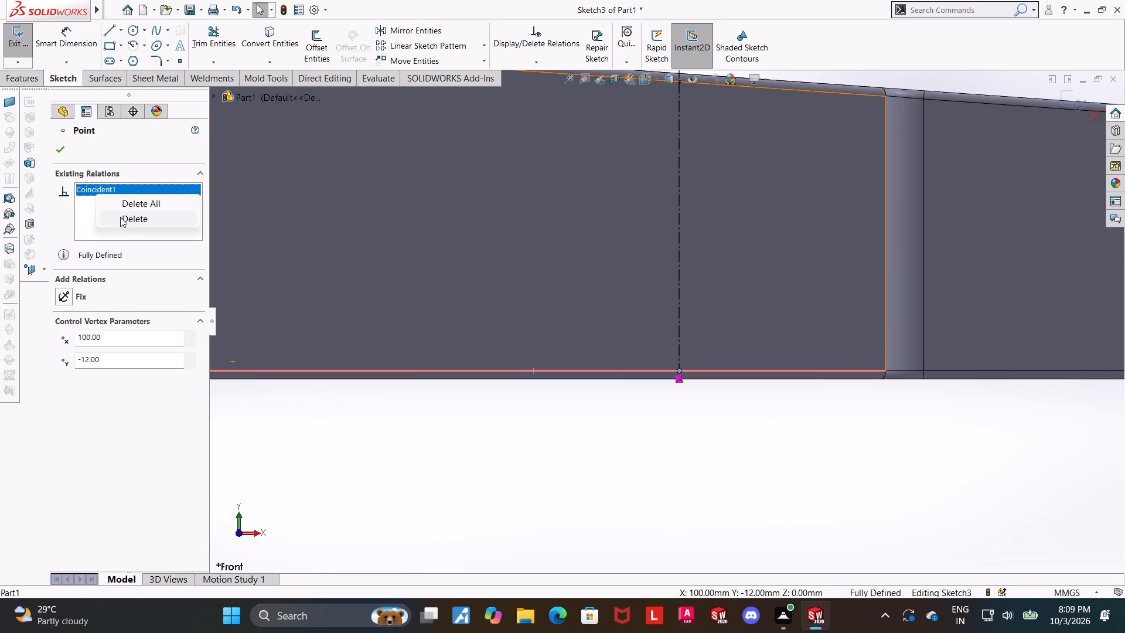
click(120, 217)
click(781, 411)
Make the centerline's lower endpoint coincident with the outermost lower edge of the thick arm section.
click(759, 380)
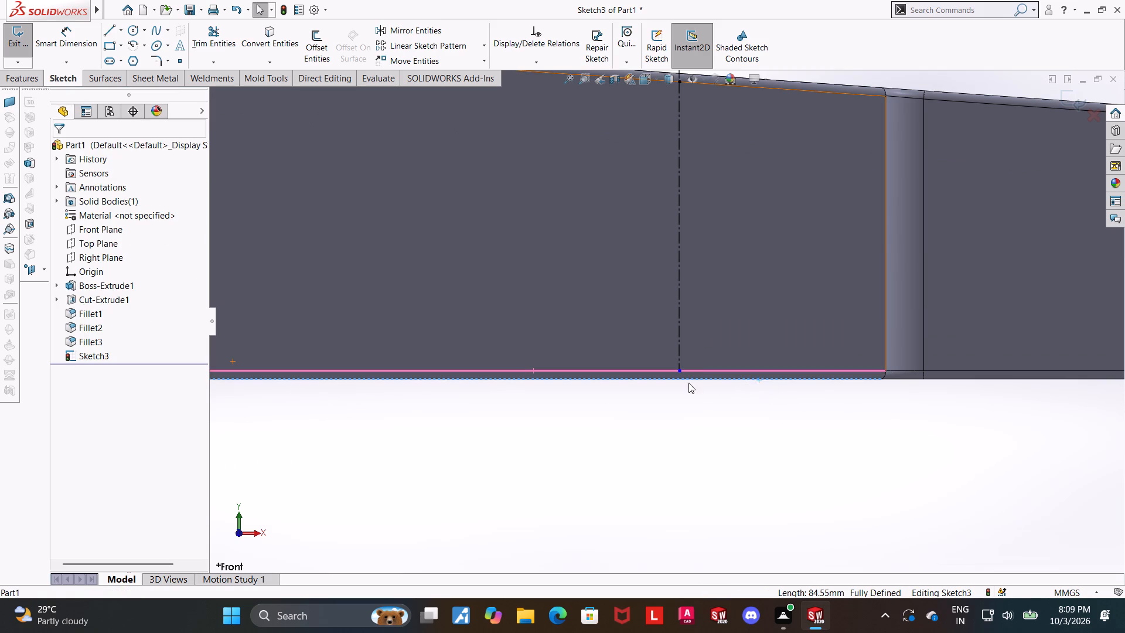
ctrl+click(681, 371)
click(63, 375)
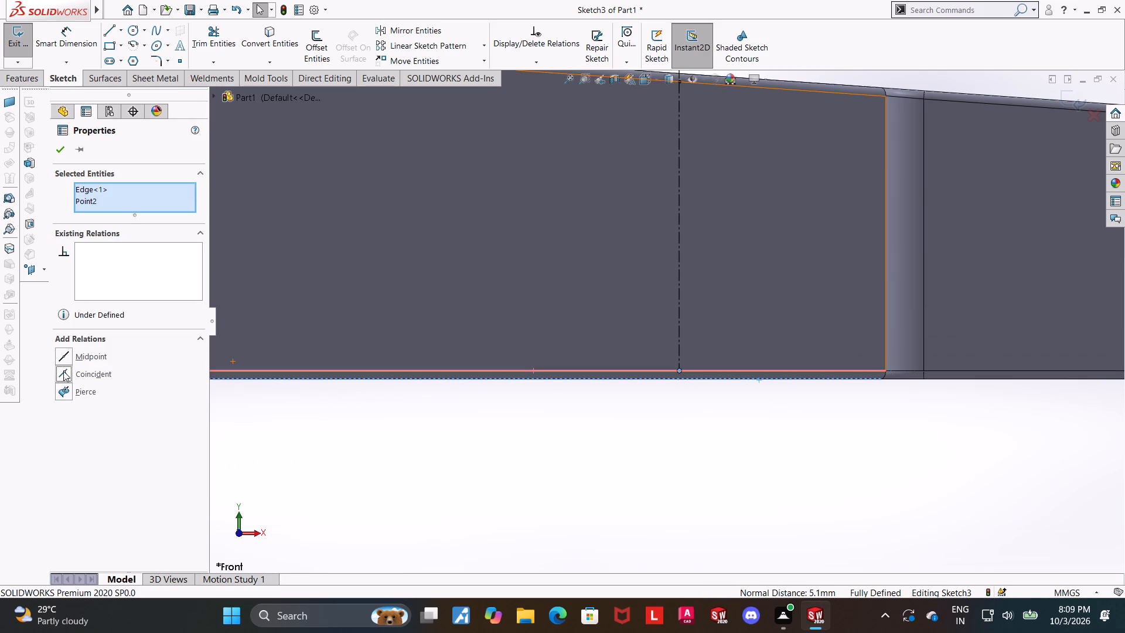
click(58, 145)
click(768, 569)
Inspect the centerline's position on the arm from several angles and return to the front view.
middle_drag(724, 482, 732, 363)
scroll(729, 412, up, 1)
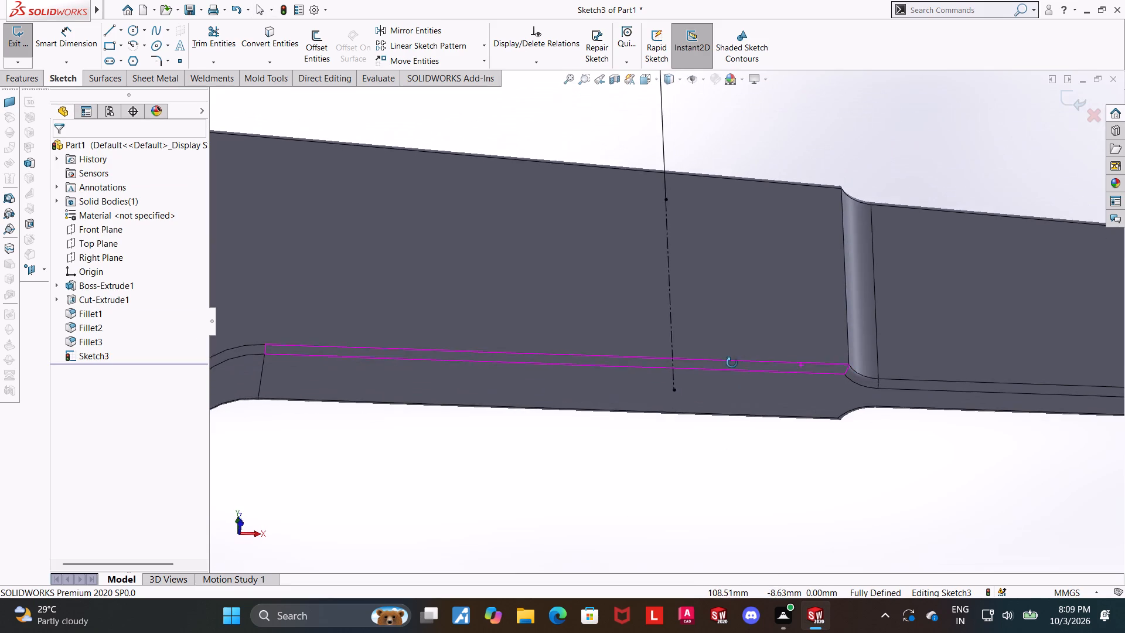
middle_drag(732, 363, 733, 358)
click(761, 447)
middle_drag(753, 447, 865, 503)
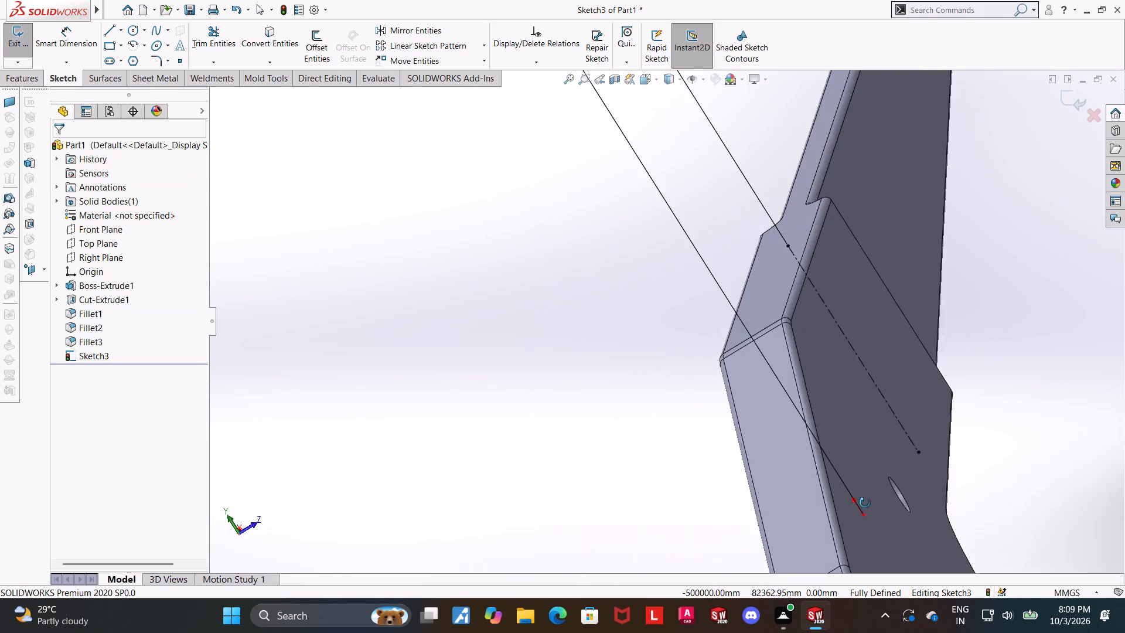
middle_drag(865, 503, 782, 458)
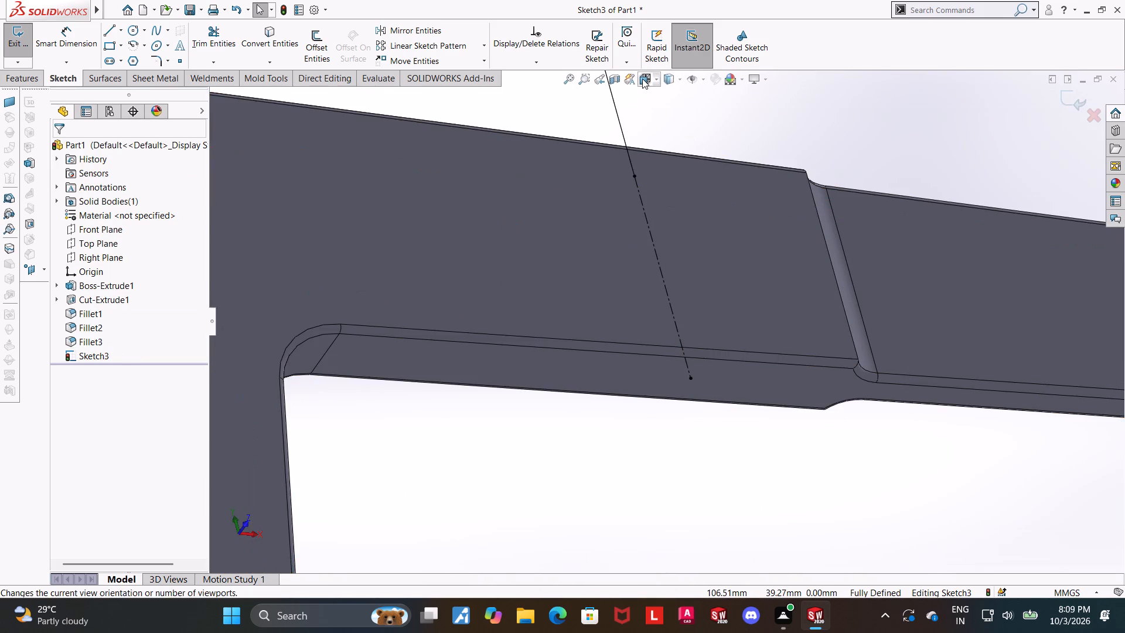
click(642, 79)
click(547, 308)
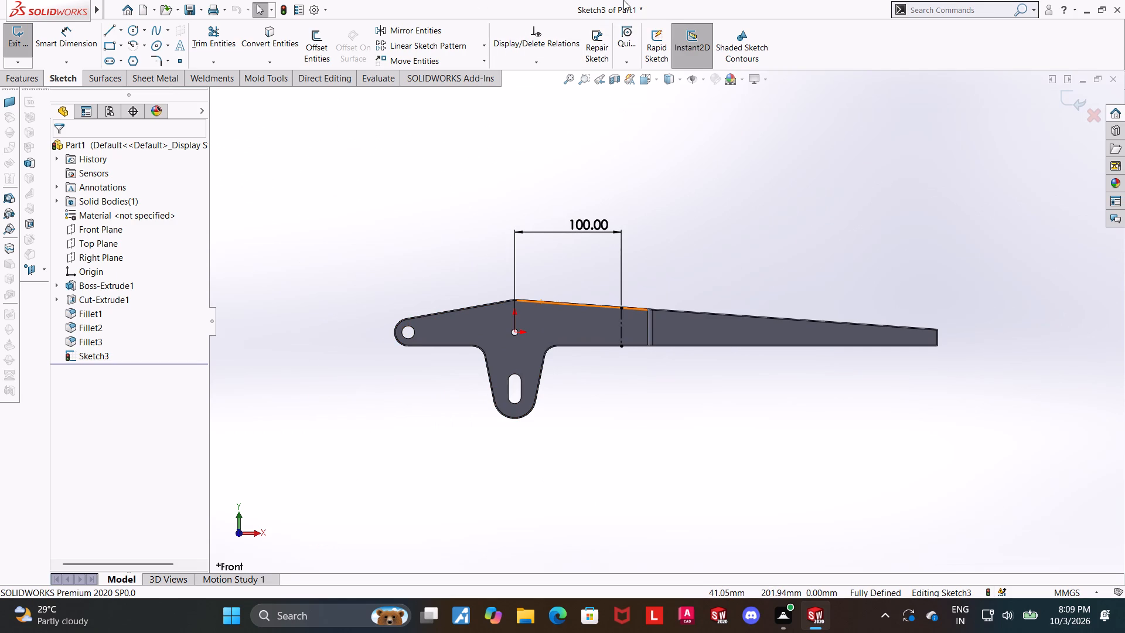
Sketch a closed line profile from the centerline's lower end: about 49 mm down, a 45° slope outward, a short horizontal, and up to the arm's edge.
click(108, 38)
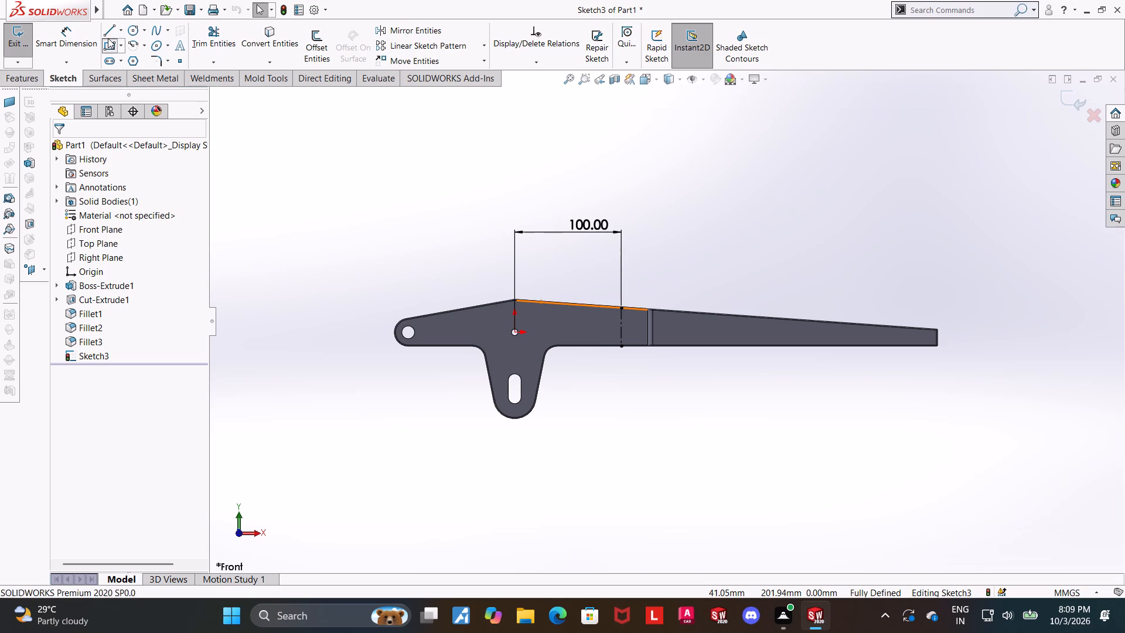
key(Escape)
click(109, 31)
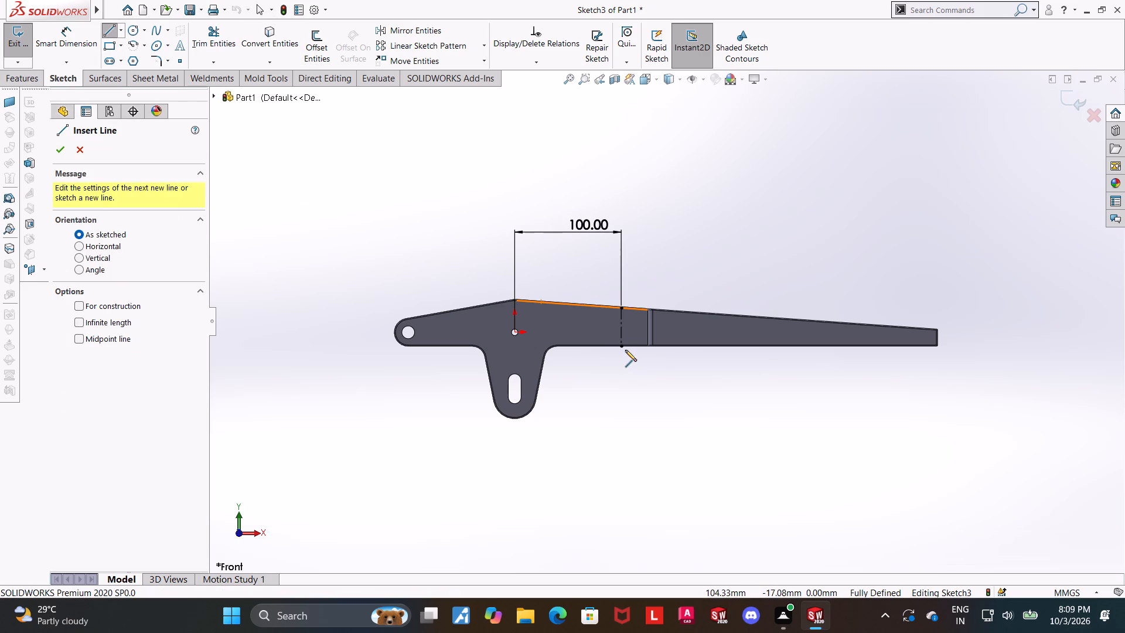
click(623, 347)
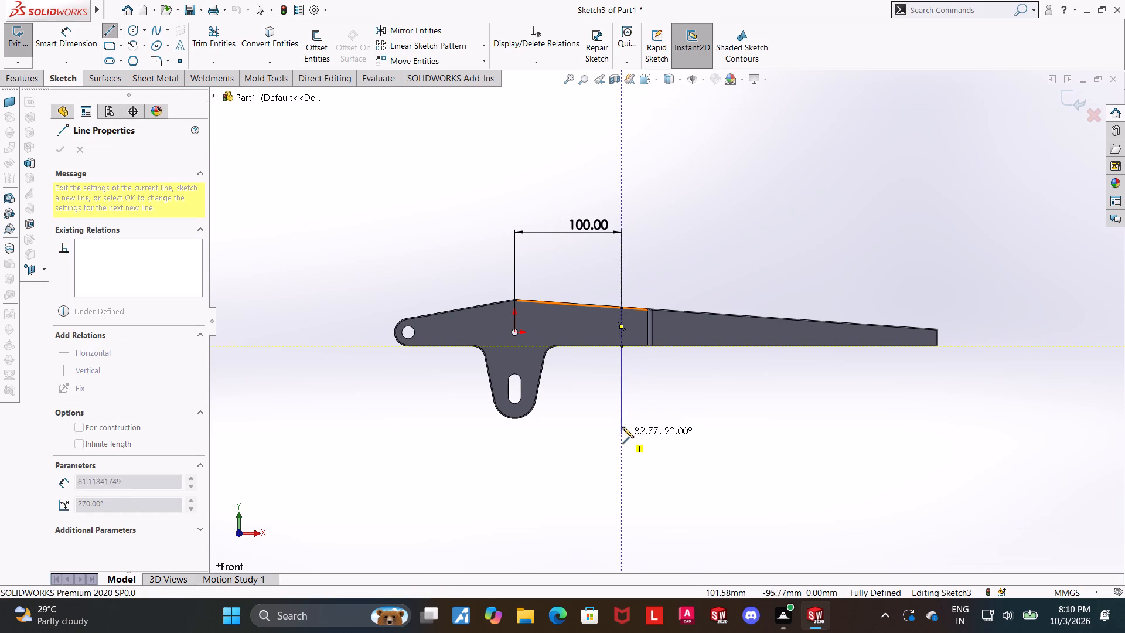
scroll(626, 361, down, 2)
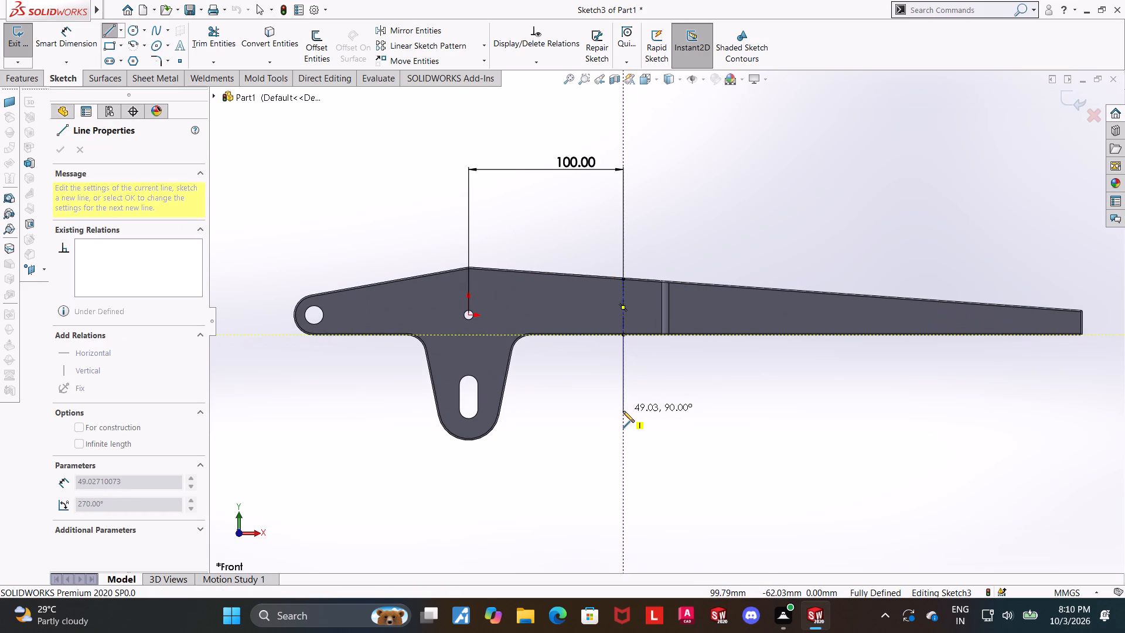
click(623, 411)
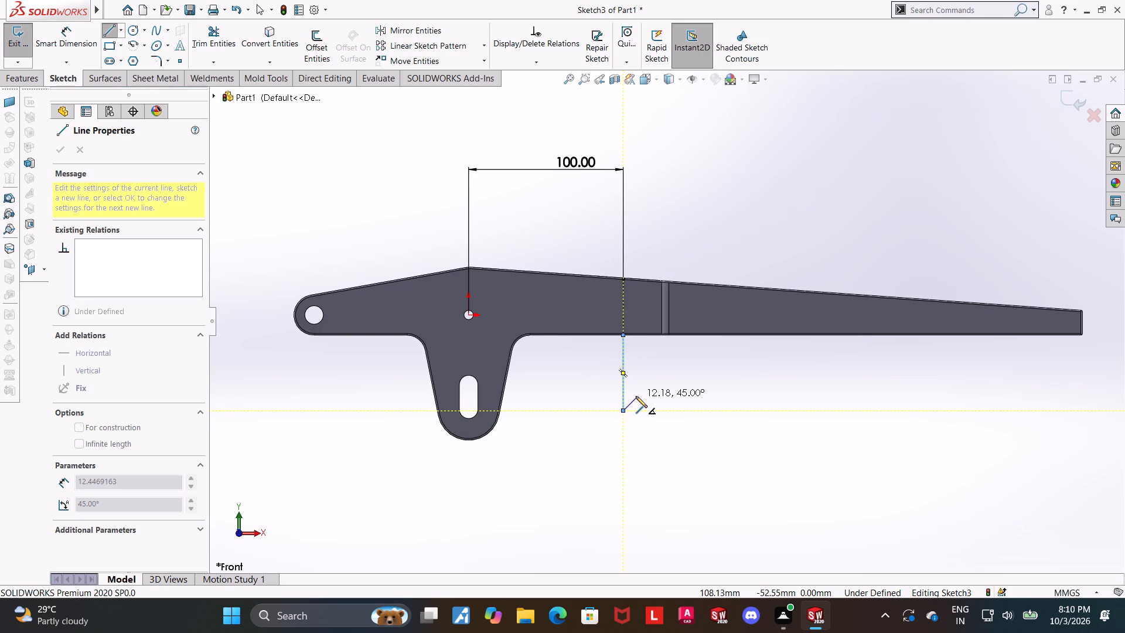
click(636, 396)
click(646, 396)
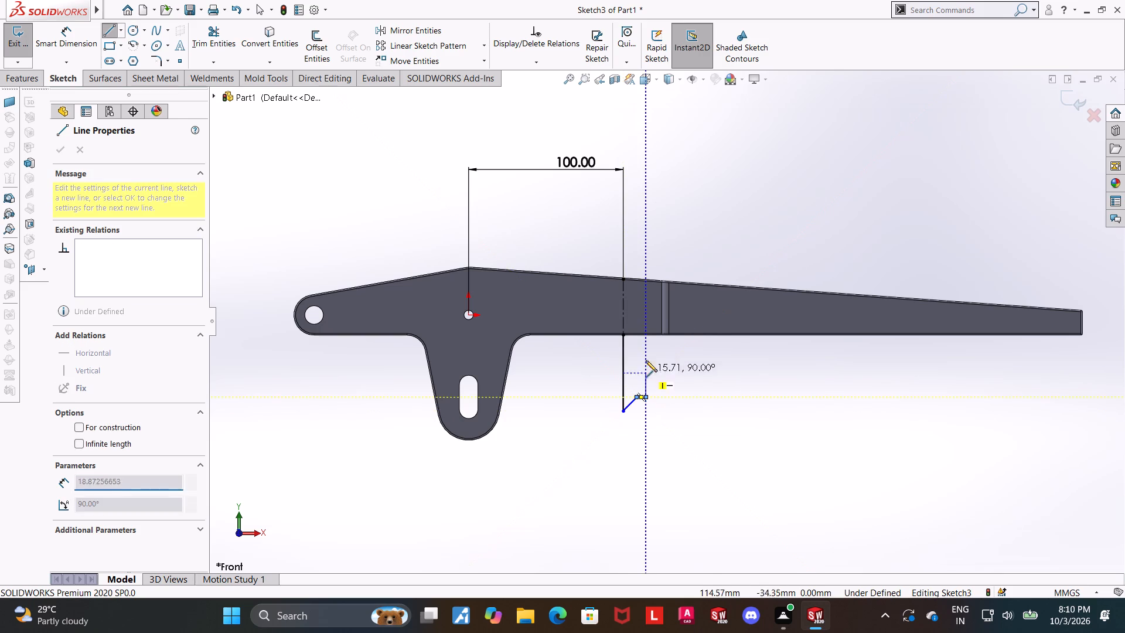
scroll(646, 335, down, 11)
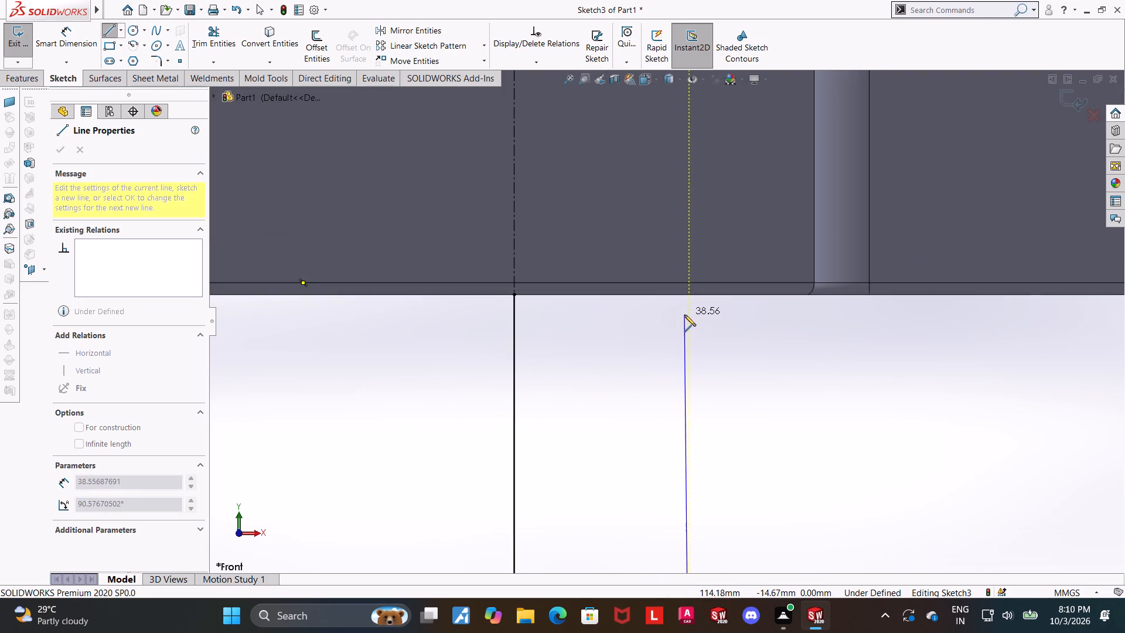
click(690, 295)
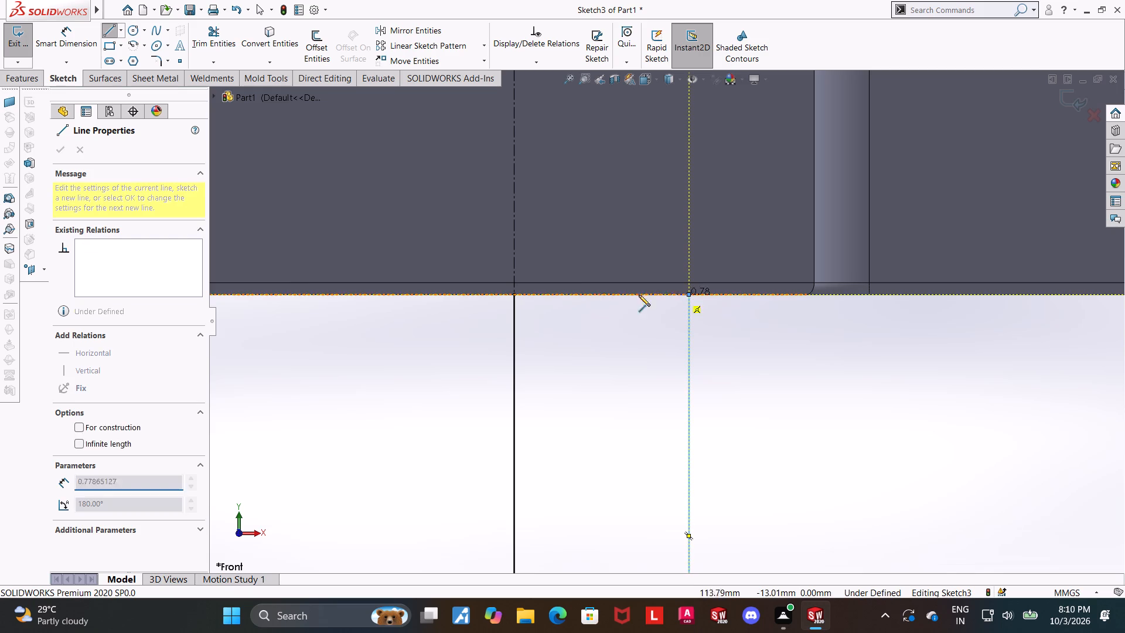
click(516, 295)
key(Escape)
key(Escape)
key(Escape)
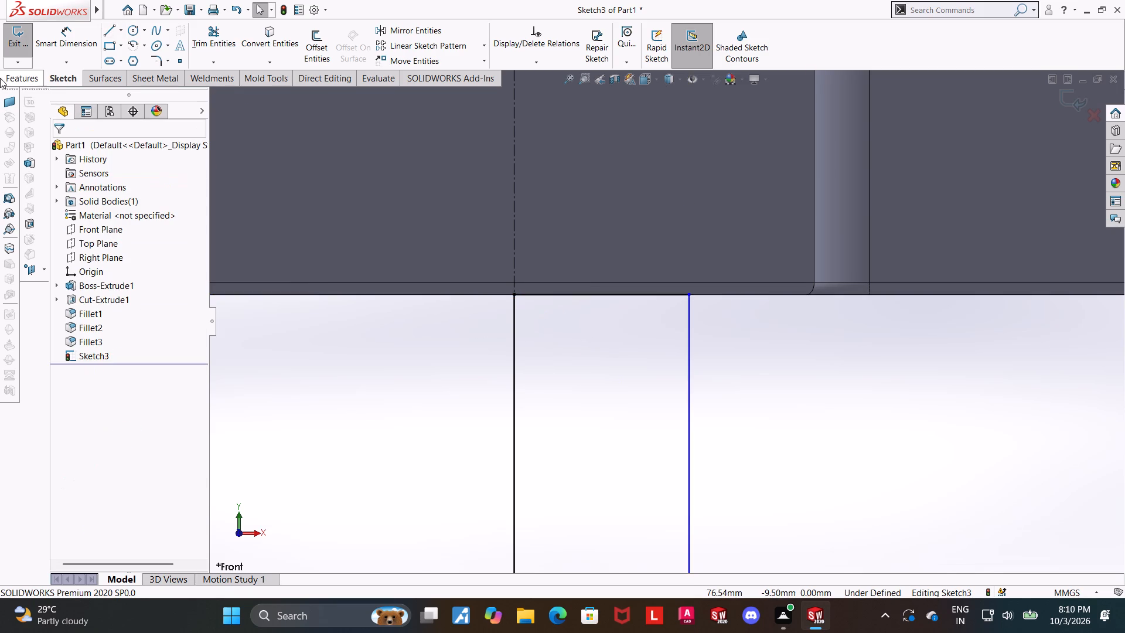
Dimension the angle between the sloped line and the long vertical line as 30°.
click(56, 29)
scroll(696, 376, up, 4)
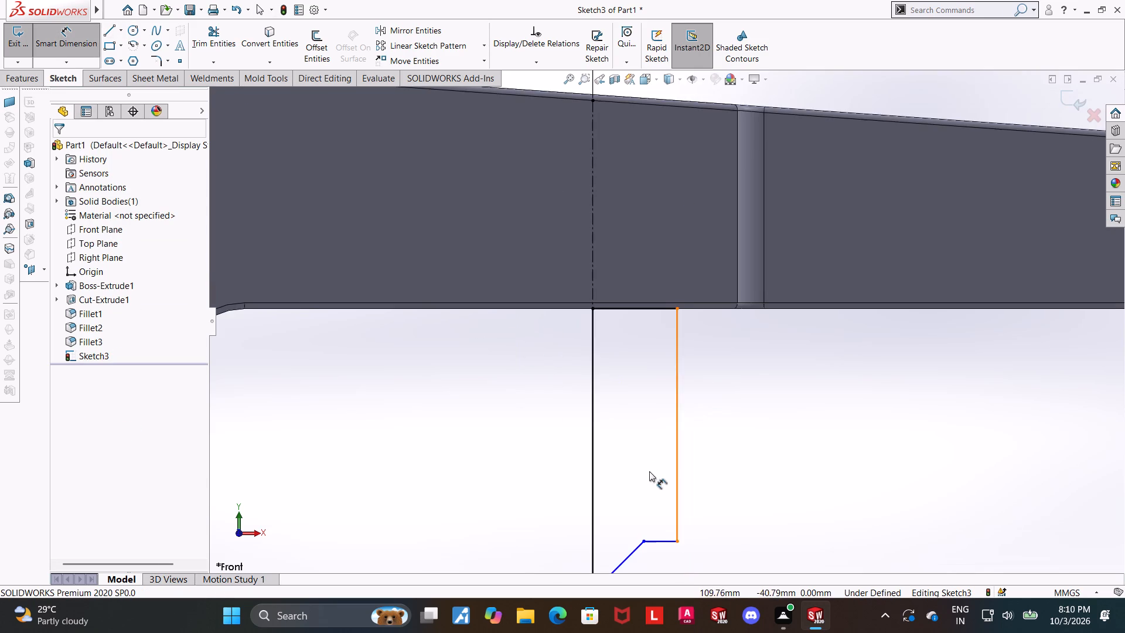
scroll(649, 470, up, 2)
click(641, 486)
click(618, 478)
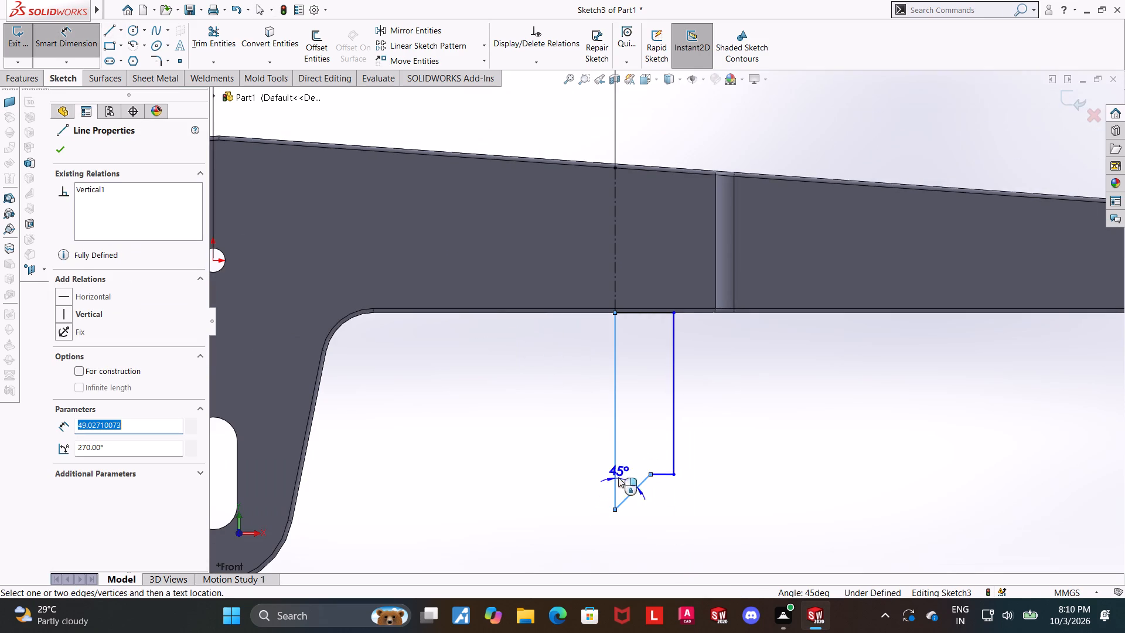
scroll(642, 437, up, 2)
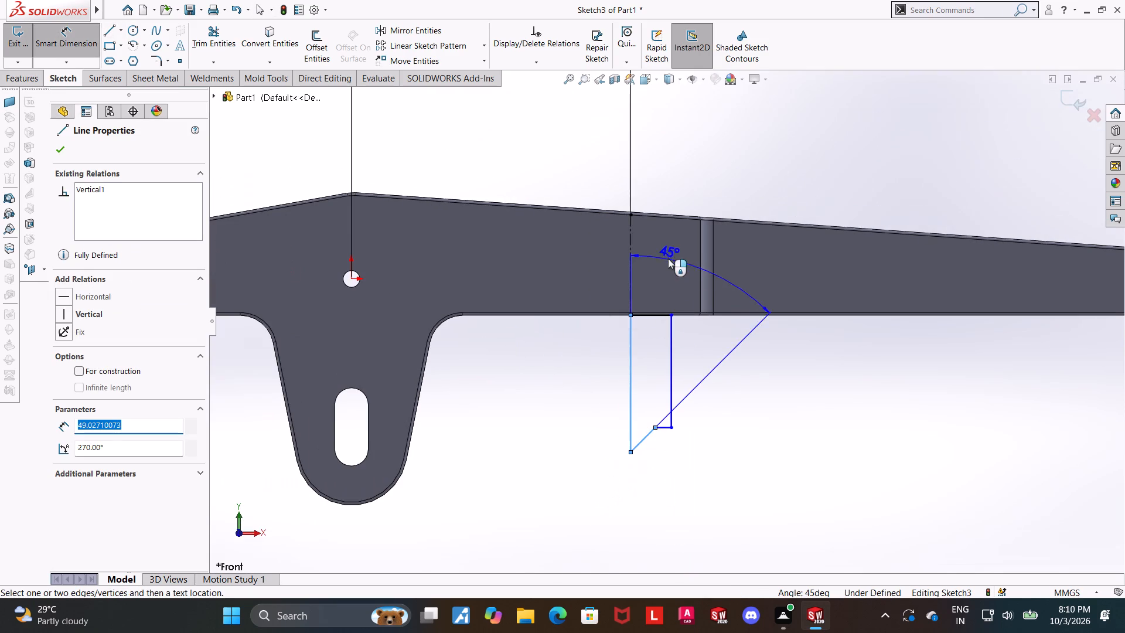
scroll(666, 290, down, 3)
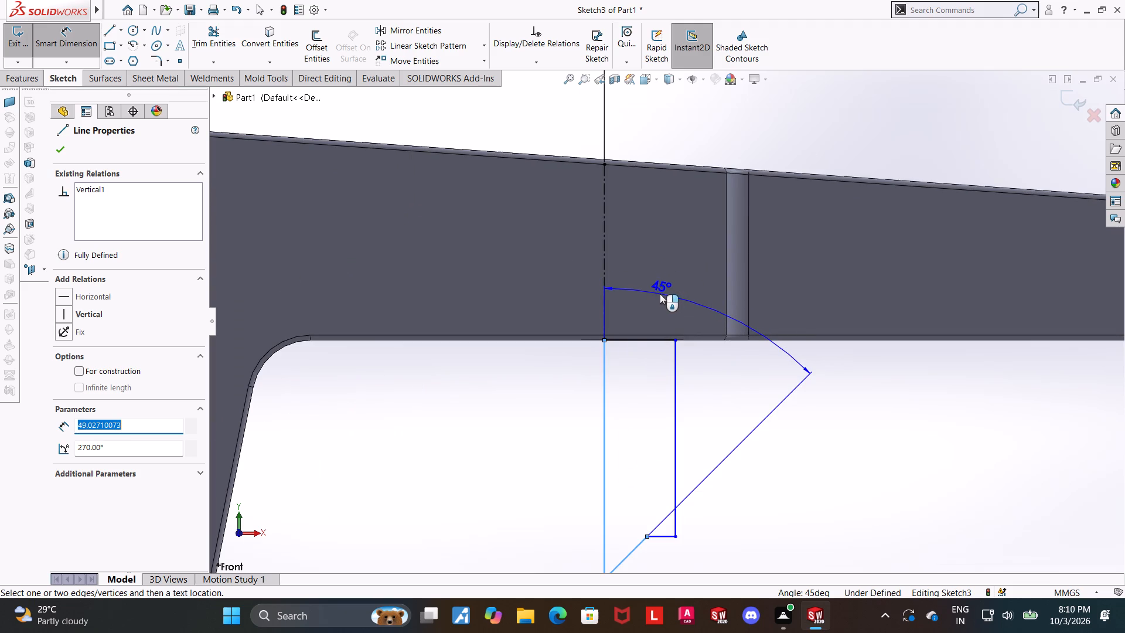
click(660, 294)
text(30)
key(Return)
key(Escape)
key(Escape)
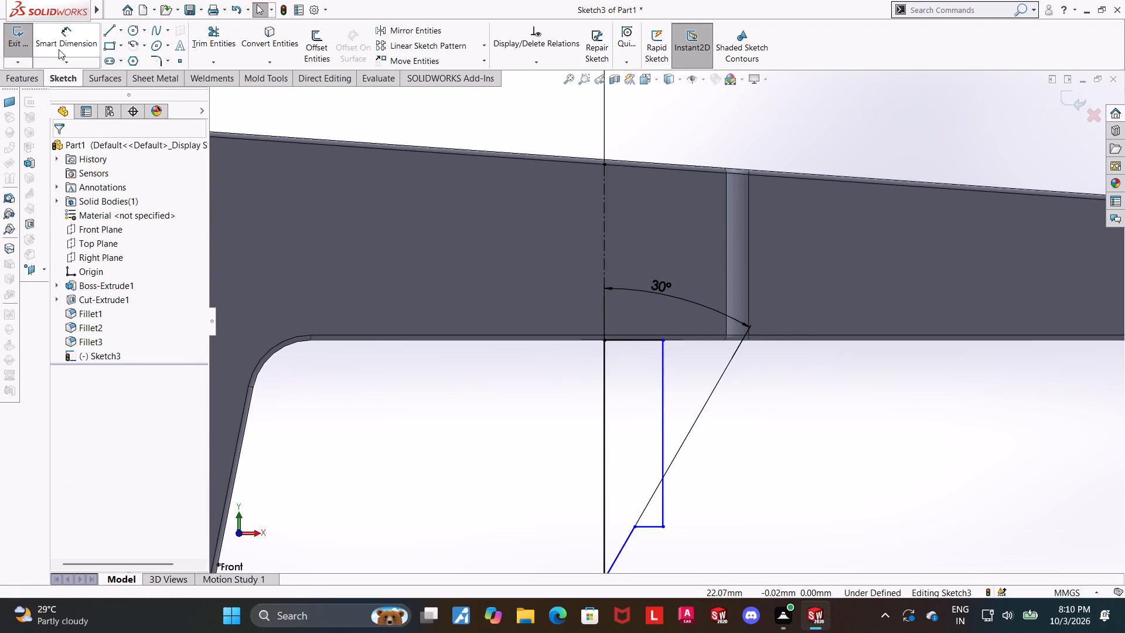
Dimension the vertical distance from the profile's upper line to its lowest vertex as 46 mm.
click(59, 48)
scroll(968, 461, up, 4)
scroll(692, 369, down, 5)
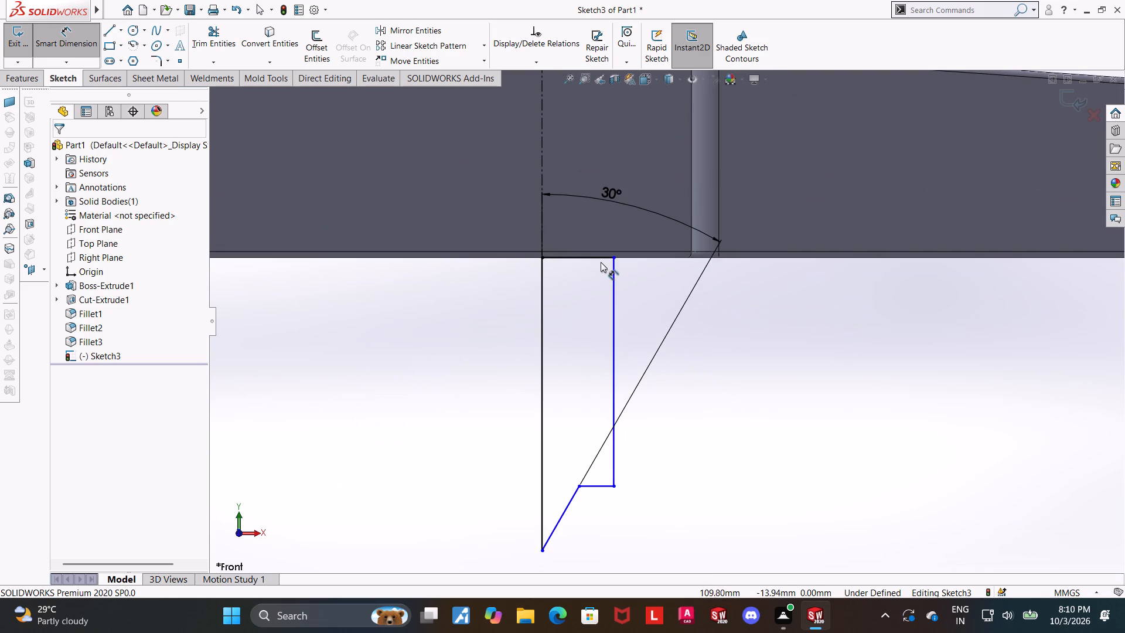
click(599, 260)
click(541, 549)
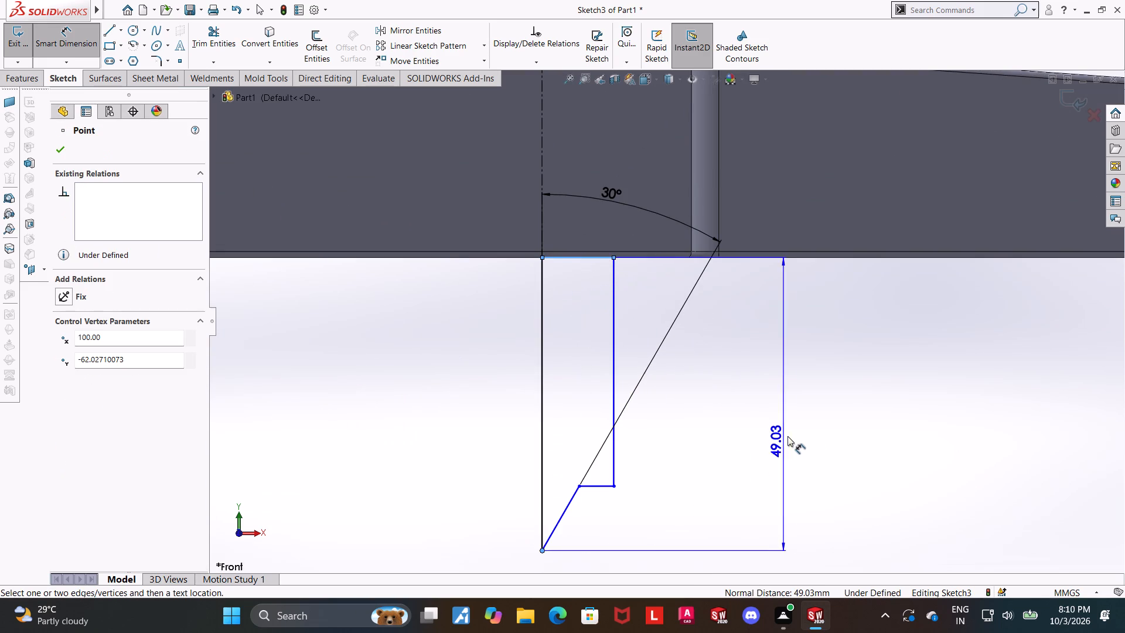
click(789, 431)
text(46)
key(Return)
key(Escape)
key(Escape)
Dimension the profile's shorter vertical line as 25 mm long.
click(68, 44)
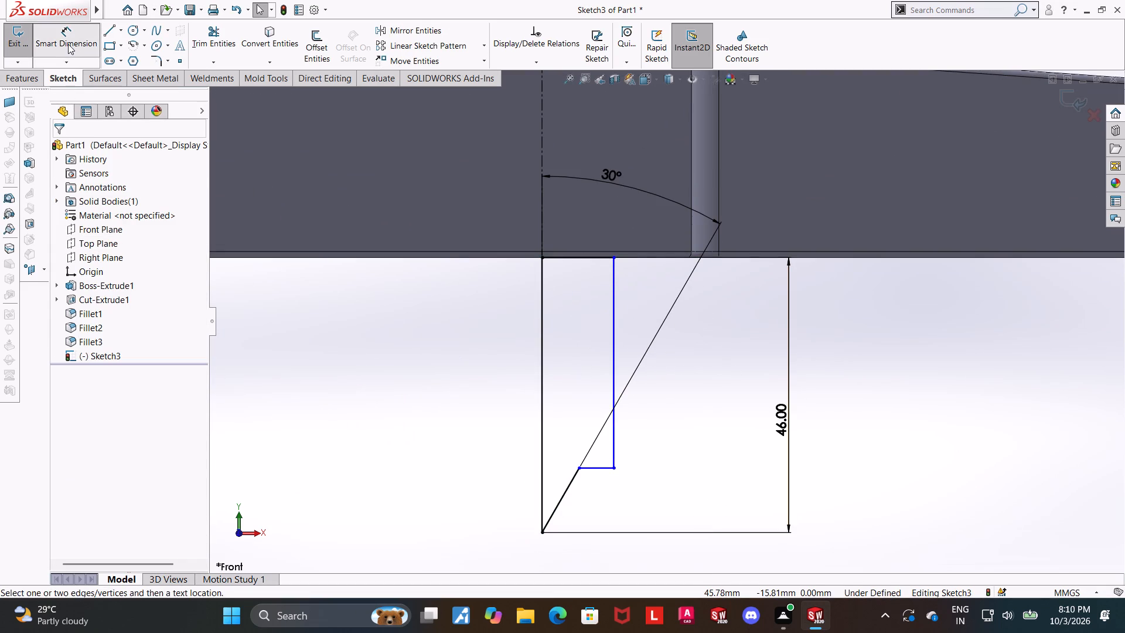
click(613, 409)
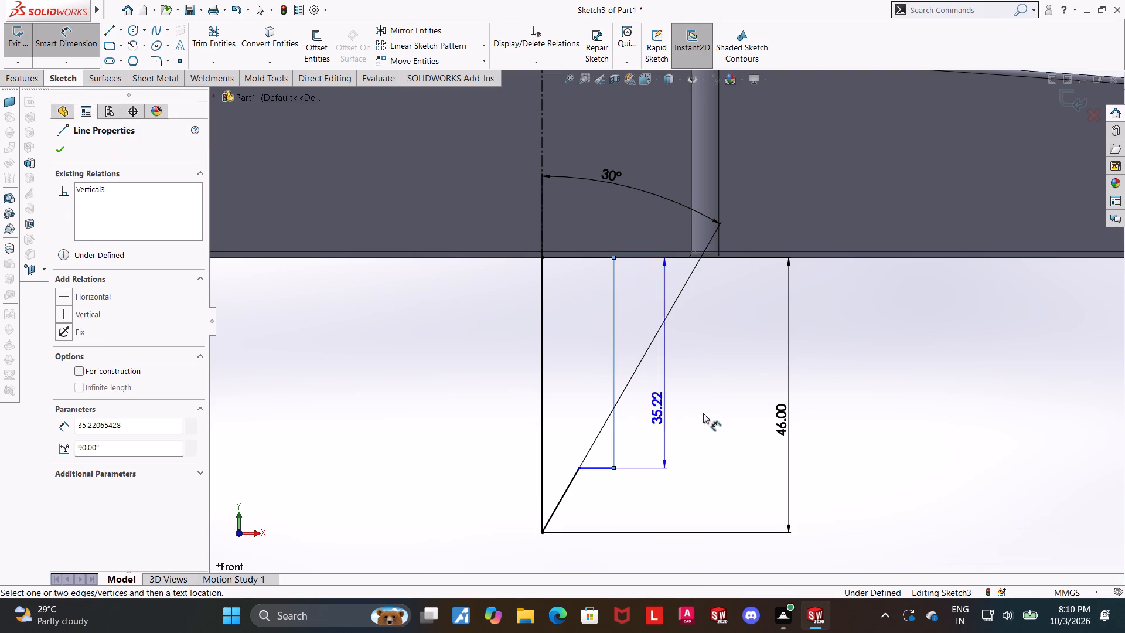
click(721, 417)
text(25)
key(Return)
key(Escape)
key(Escape)
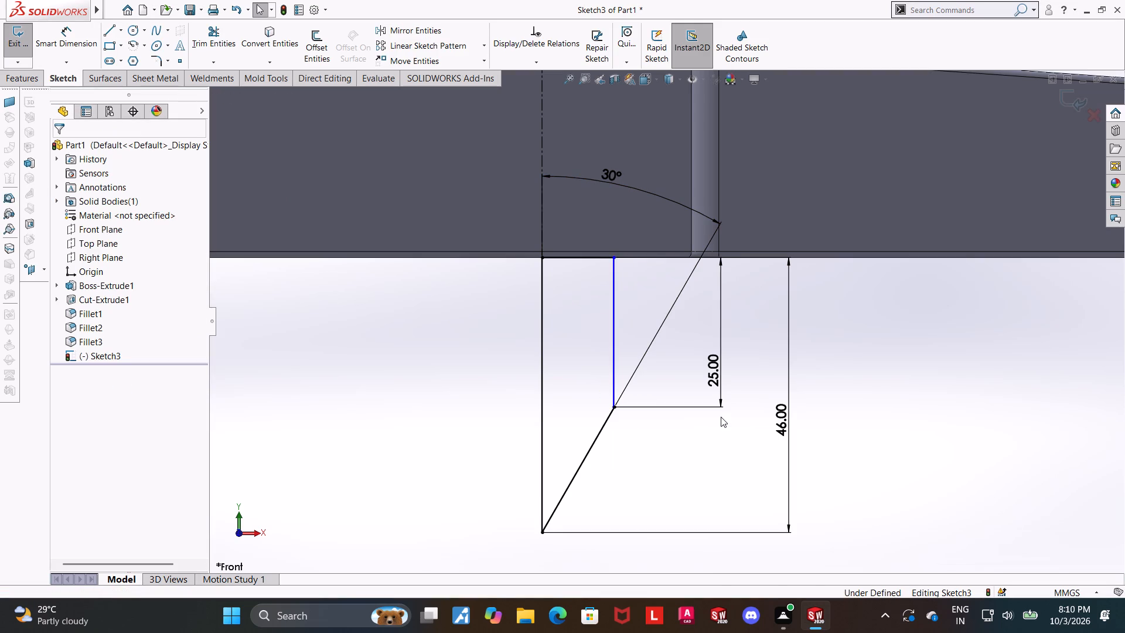
key(Escape)
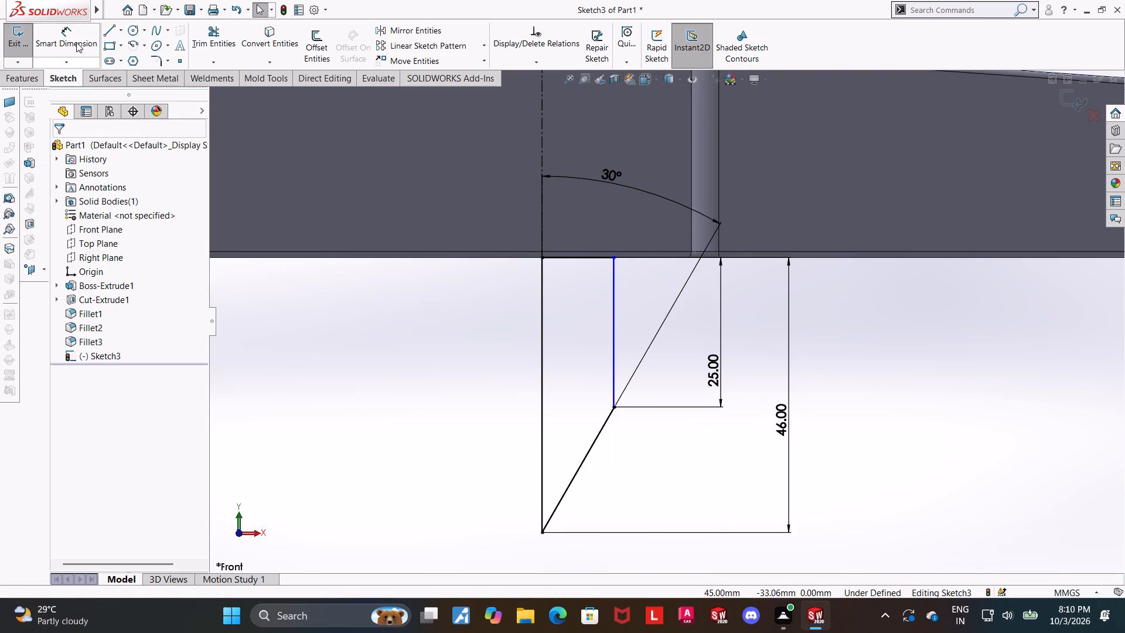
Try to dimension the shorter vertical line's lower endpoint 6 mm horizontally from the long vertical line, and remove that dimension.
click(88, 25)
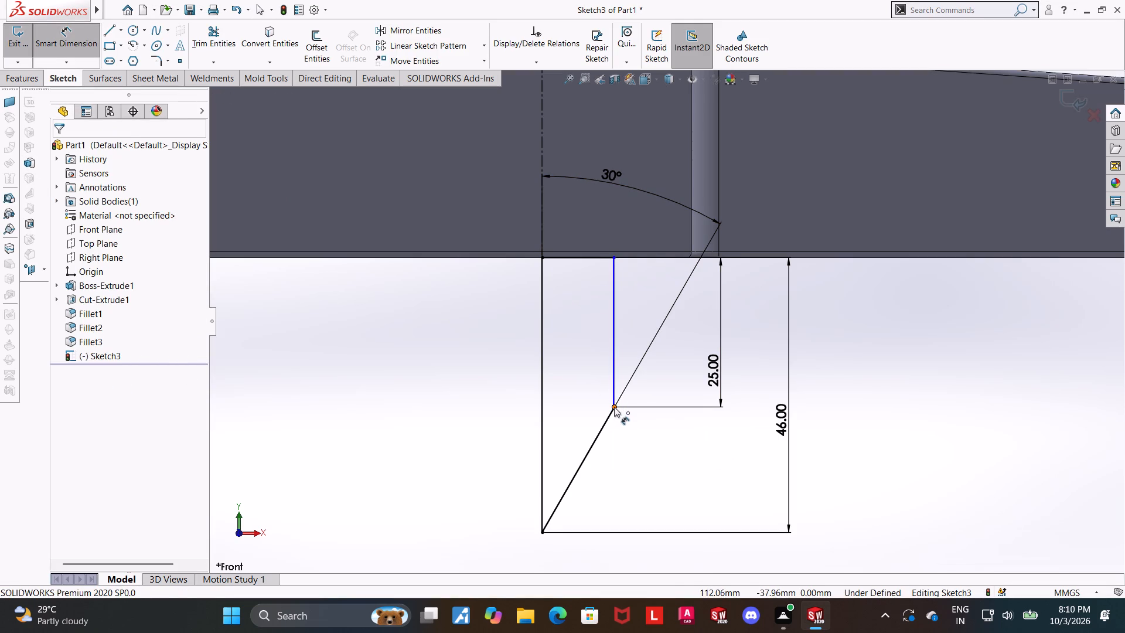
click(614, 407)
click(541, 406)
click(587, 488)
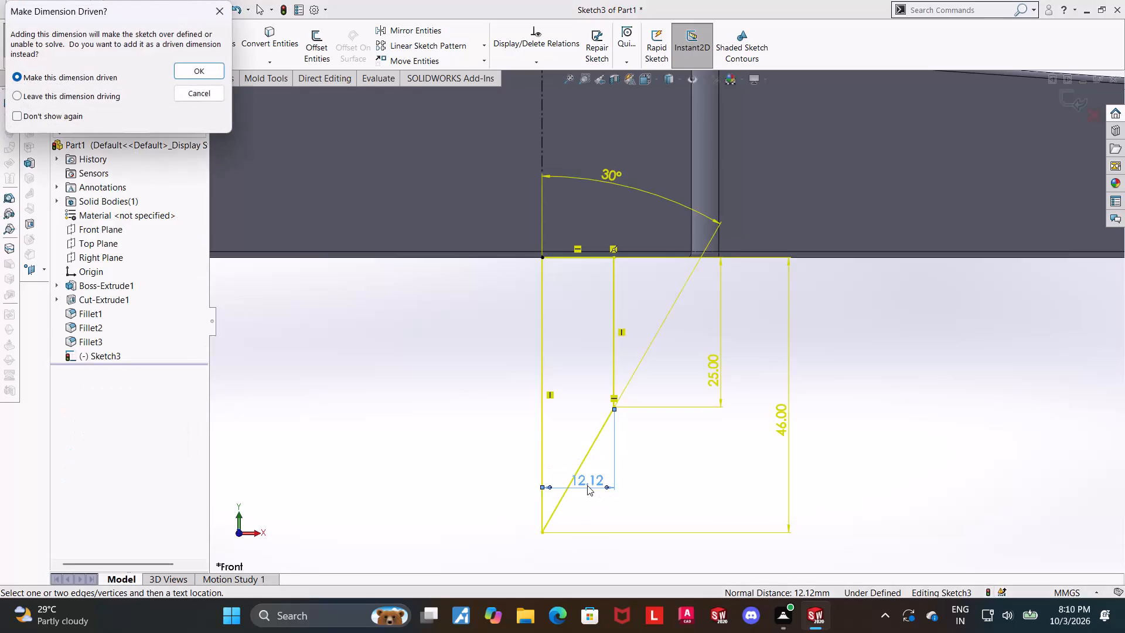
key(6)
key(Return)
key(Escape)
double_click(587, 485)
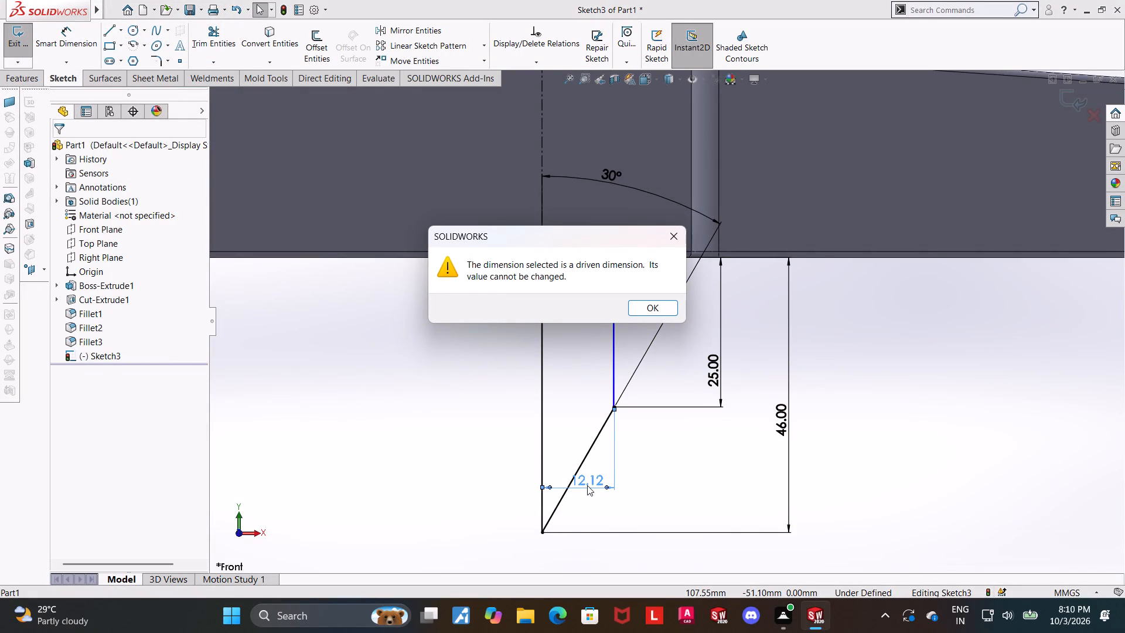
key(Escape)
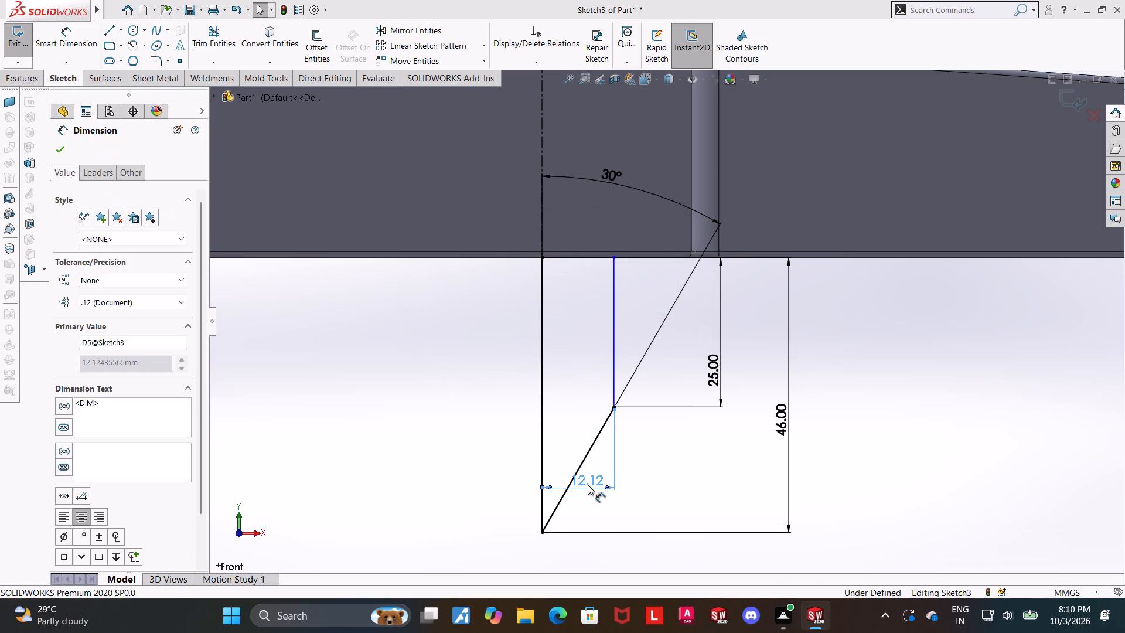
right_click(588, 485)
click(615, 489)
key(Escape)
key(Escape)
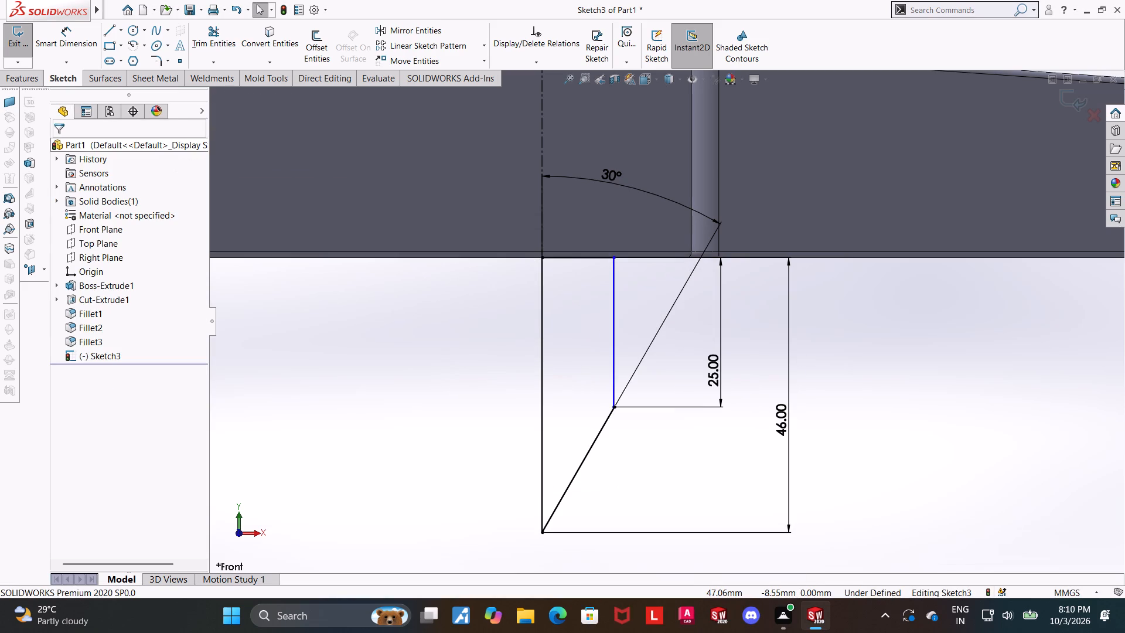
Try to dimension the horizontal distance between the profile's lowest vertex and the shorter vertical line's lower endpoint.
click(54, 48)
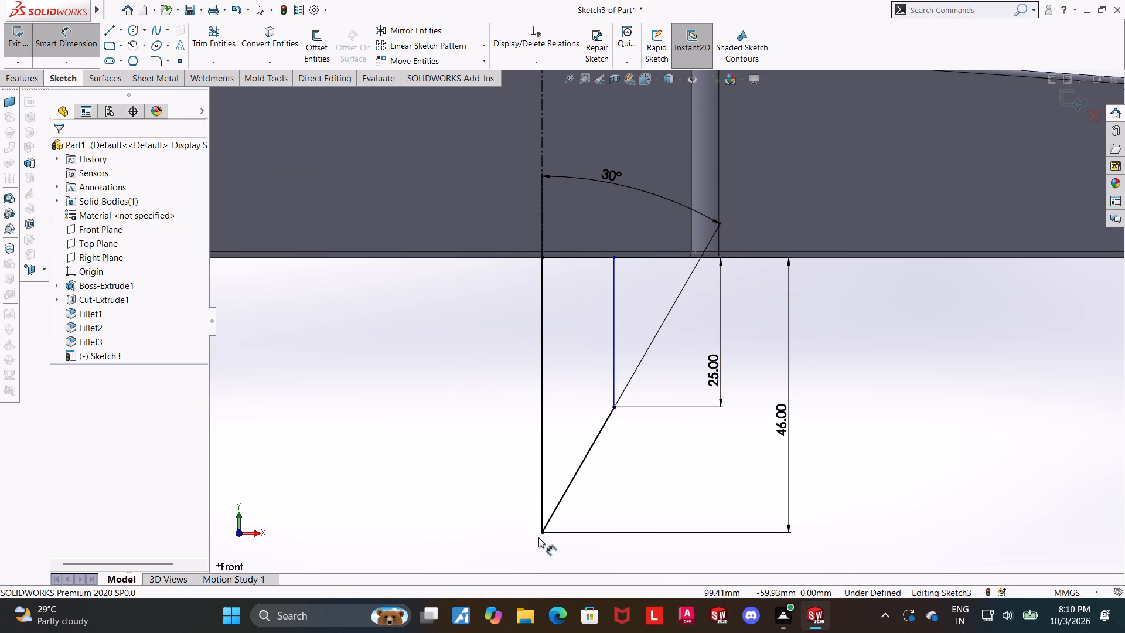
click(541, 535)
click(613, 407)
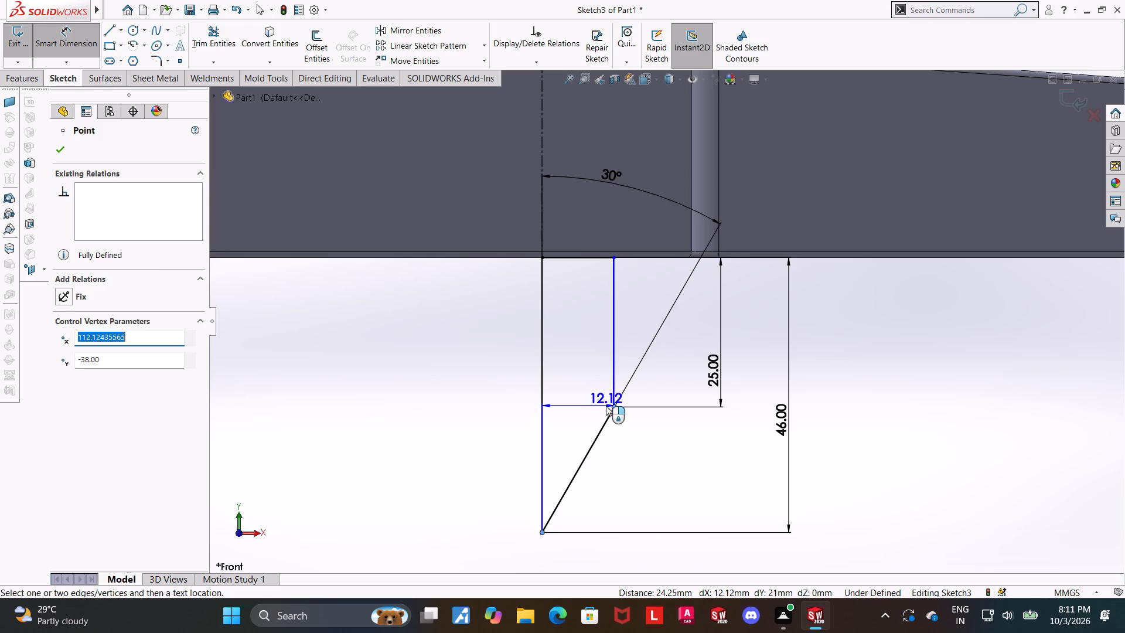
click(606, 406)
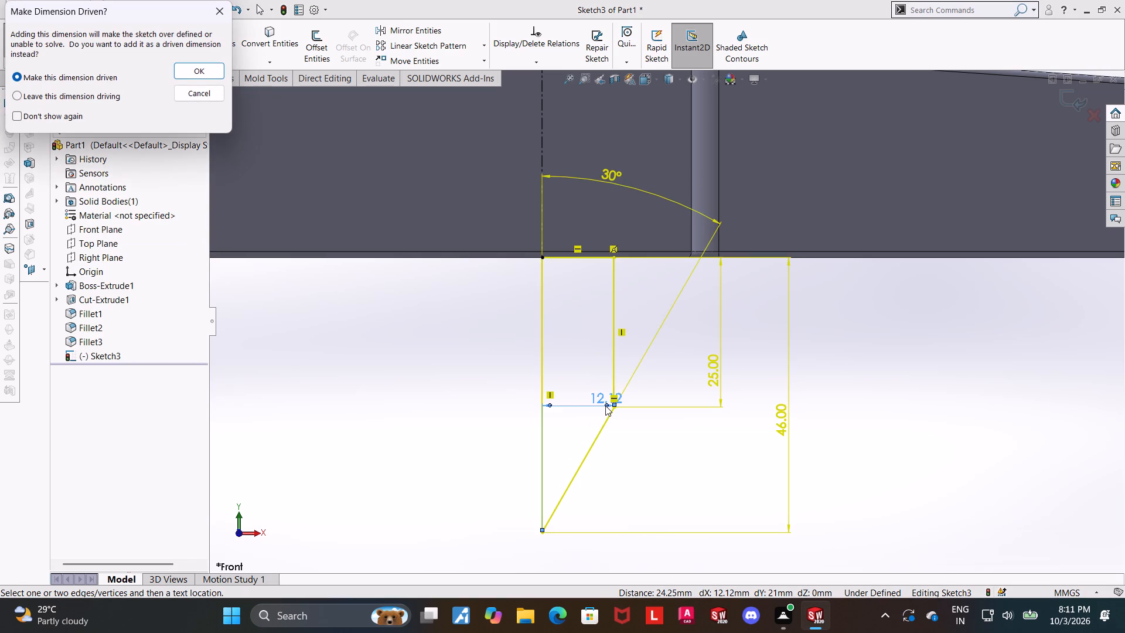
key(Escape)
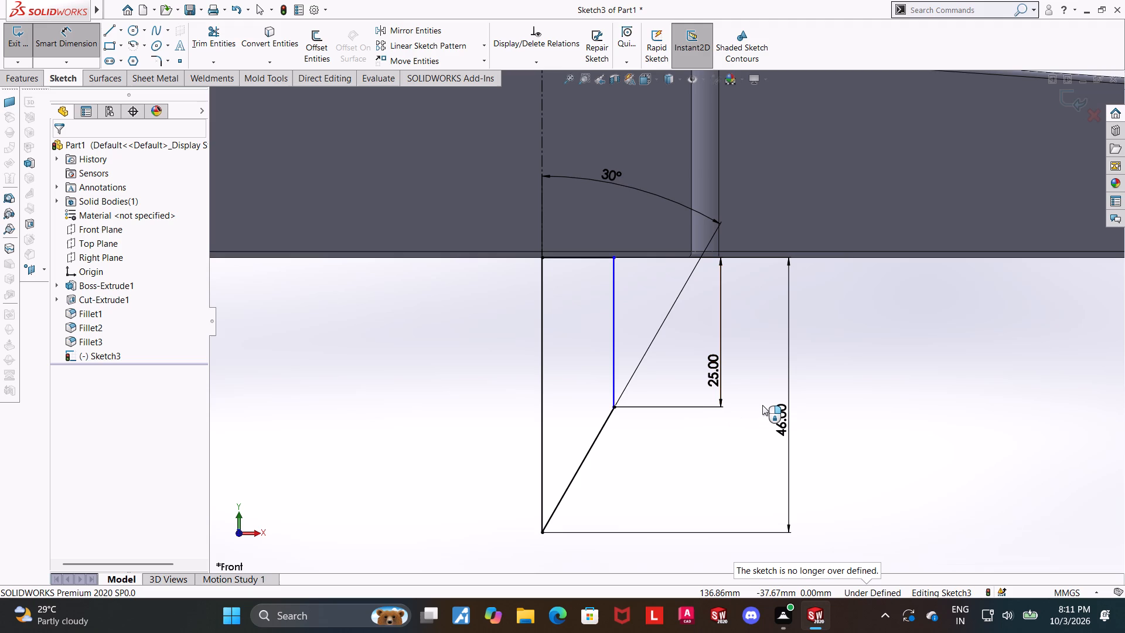
Remove the 46 mm vertical dimension from the pointed profile.
right_click(780, 406)
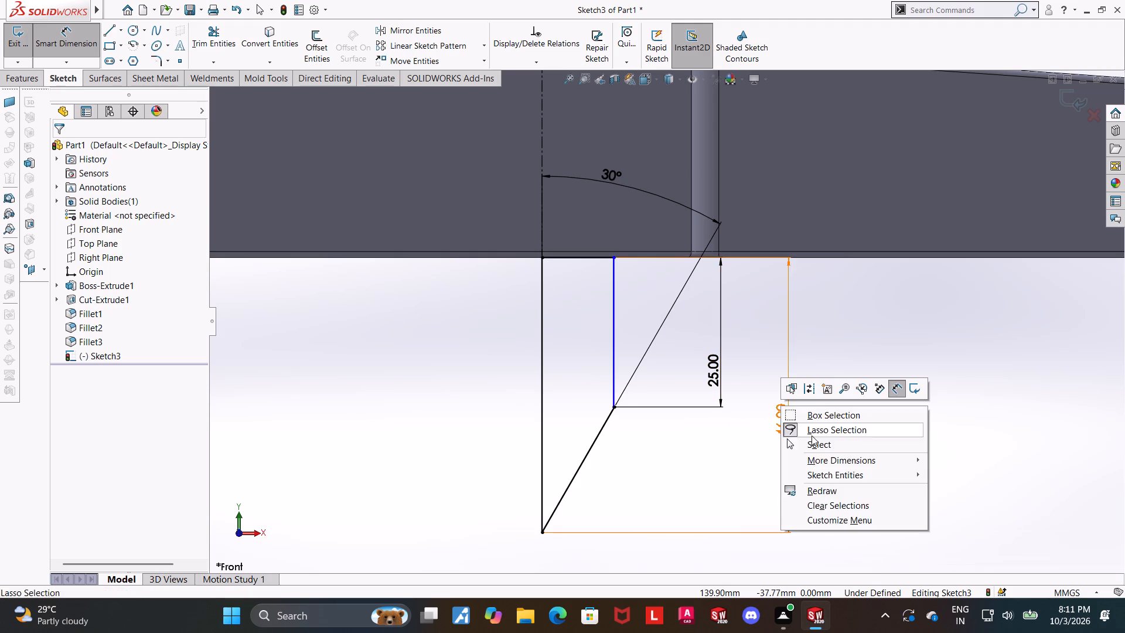
key(Escape)
right_click(786, 424)
key(Escape)
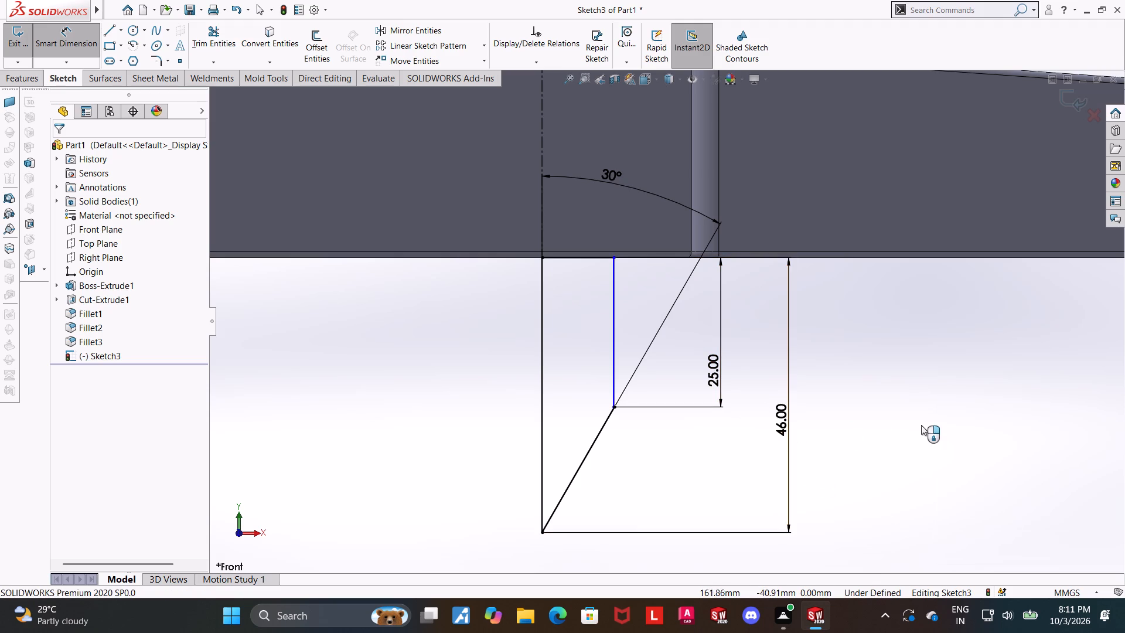
key(ctrl+z)
right_click(783, 420)
click(810, 464)
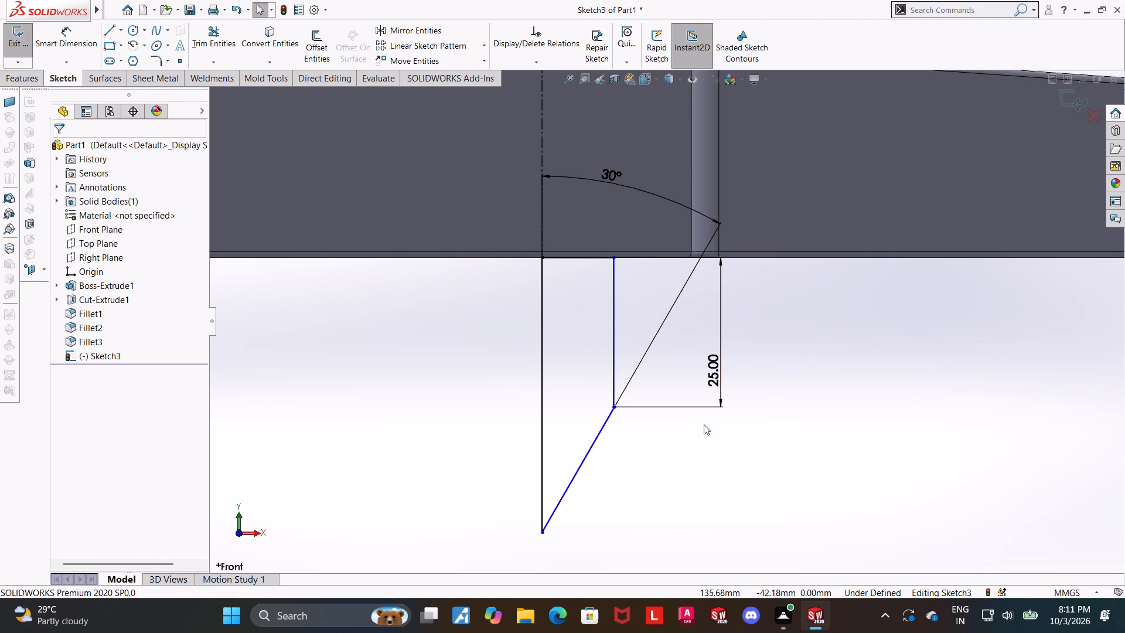
key(Escape)
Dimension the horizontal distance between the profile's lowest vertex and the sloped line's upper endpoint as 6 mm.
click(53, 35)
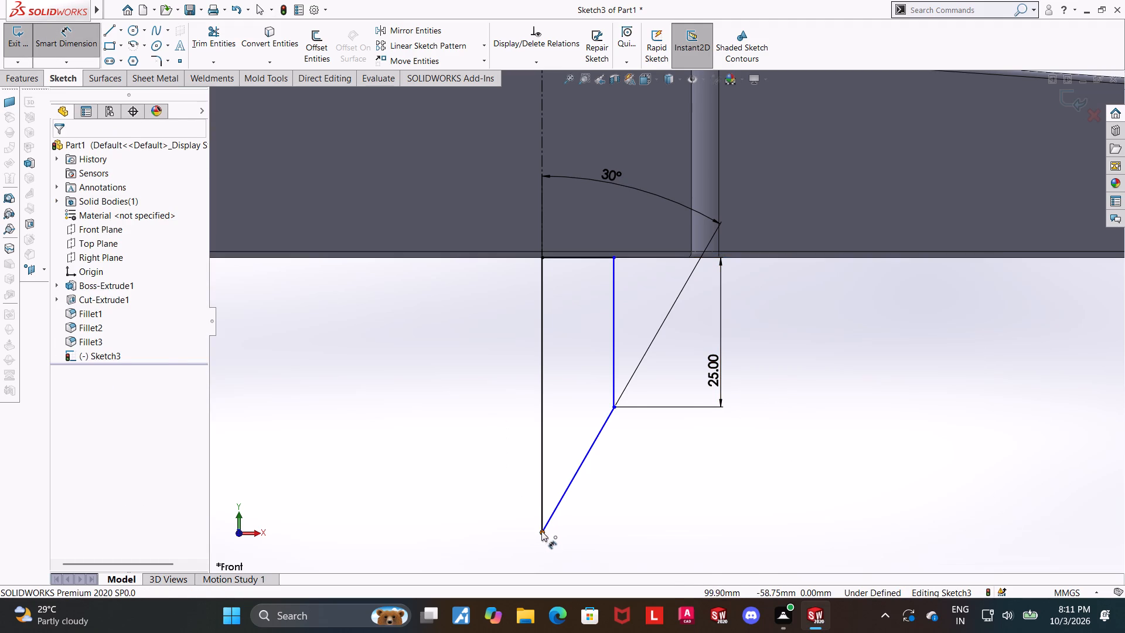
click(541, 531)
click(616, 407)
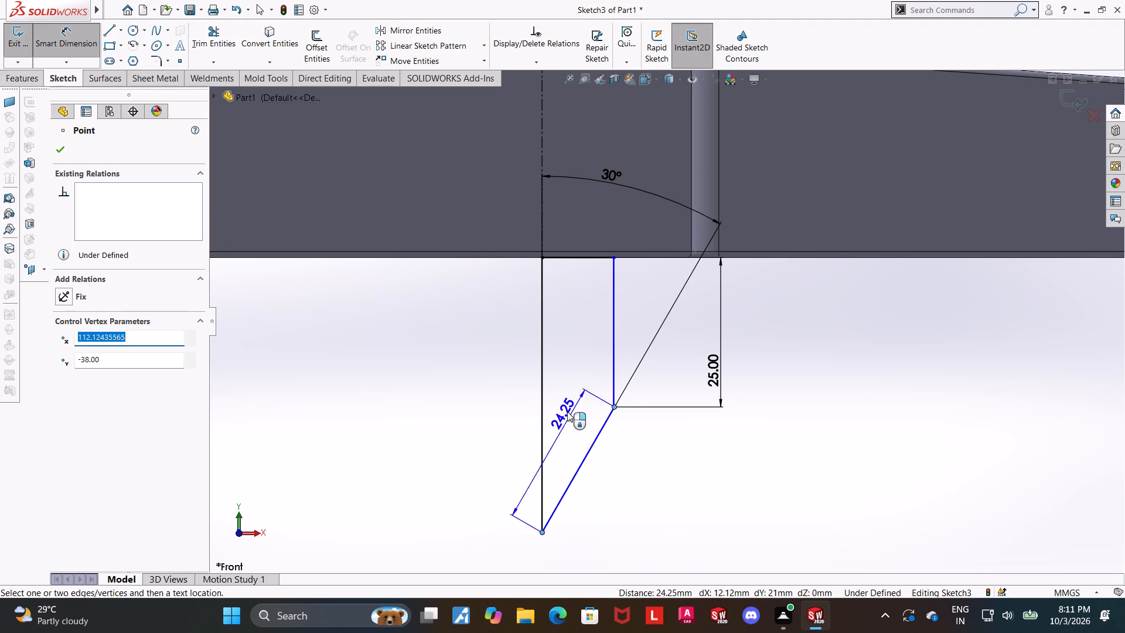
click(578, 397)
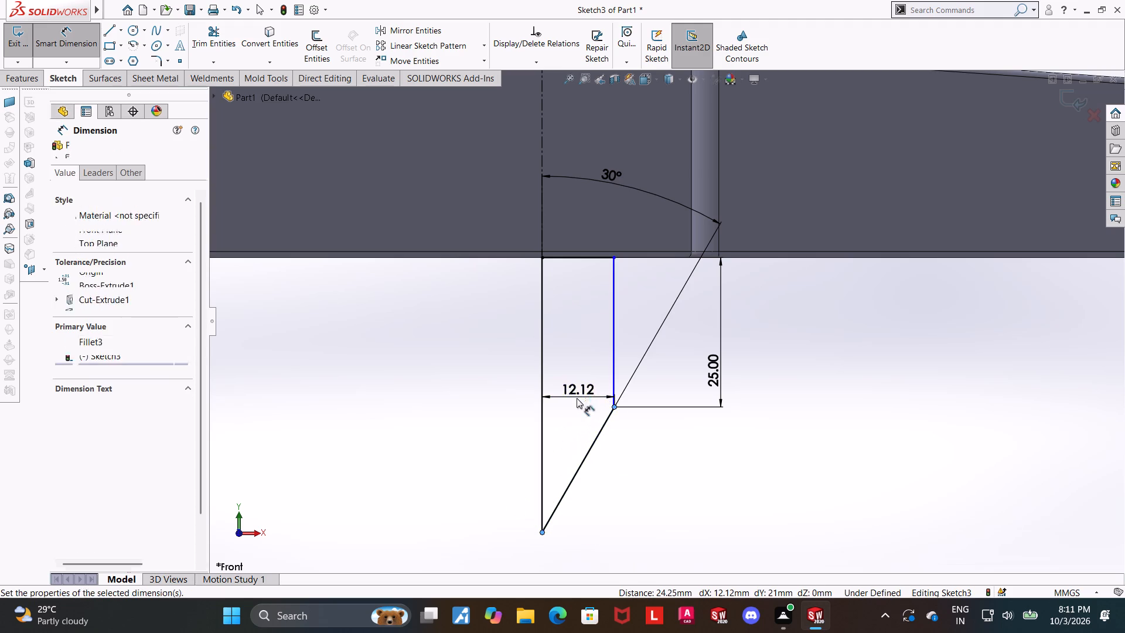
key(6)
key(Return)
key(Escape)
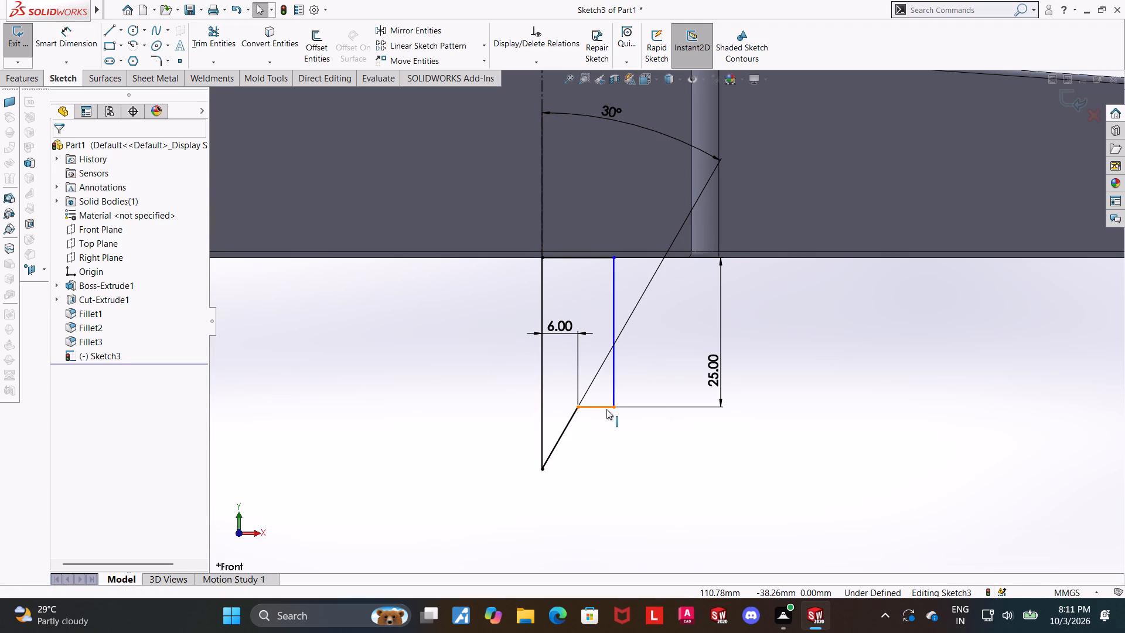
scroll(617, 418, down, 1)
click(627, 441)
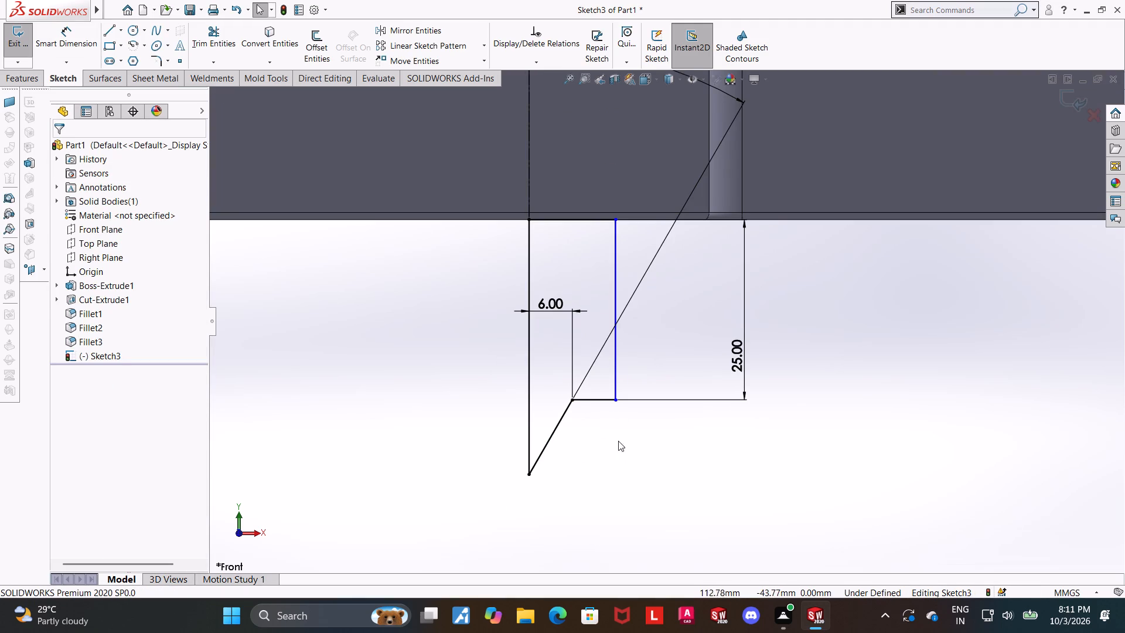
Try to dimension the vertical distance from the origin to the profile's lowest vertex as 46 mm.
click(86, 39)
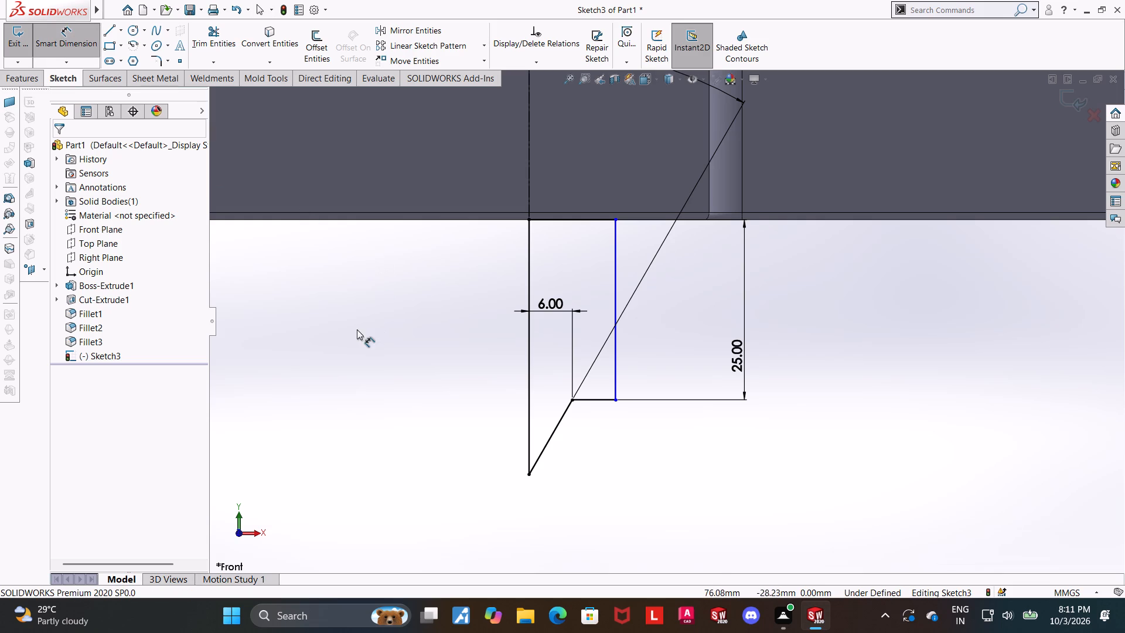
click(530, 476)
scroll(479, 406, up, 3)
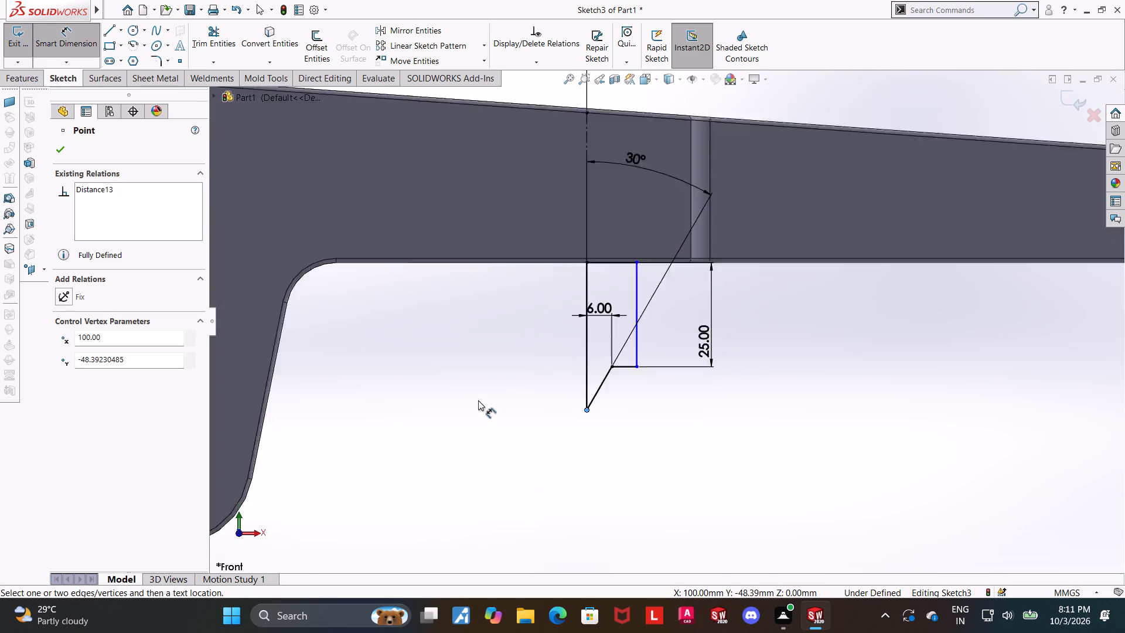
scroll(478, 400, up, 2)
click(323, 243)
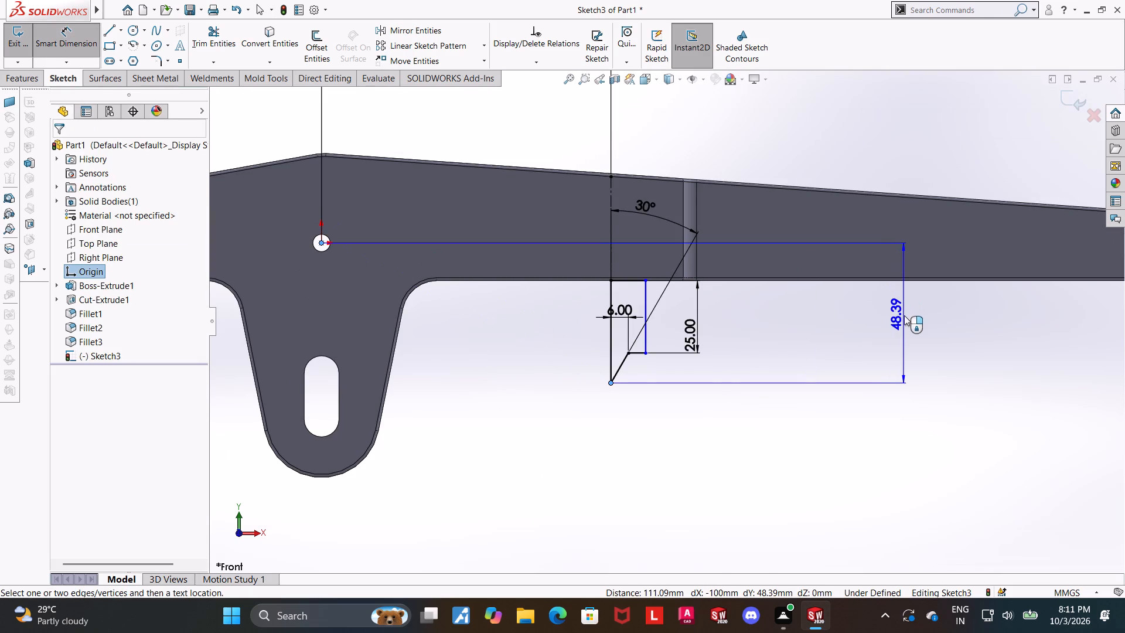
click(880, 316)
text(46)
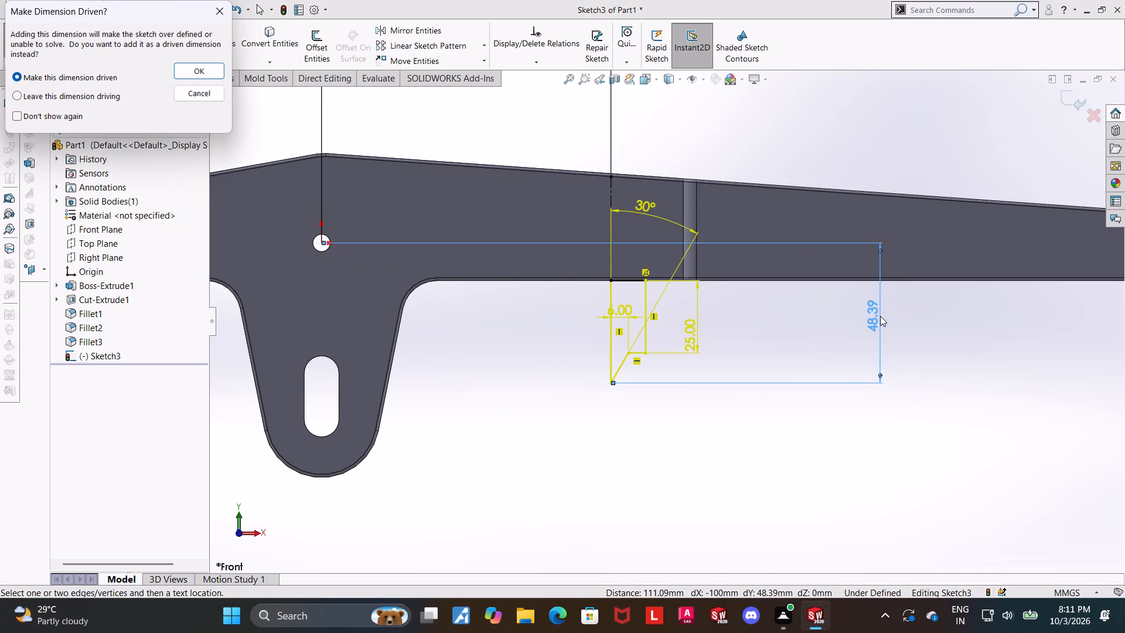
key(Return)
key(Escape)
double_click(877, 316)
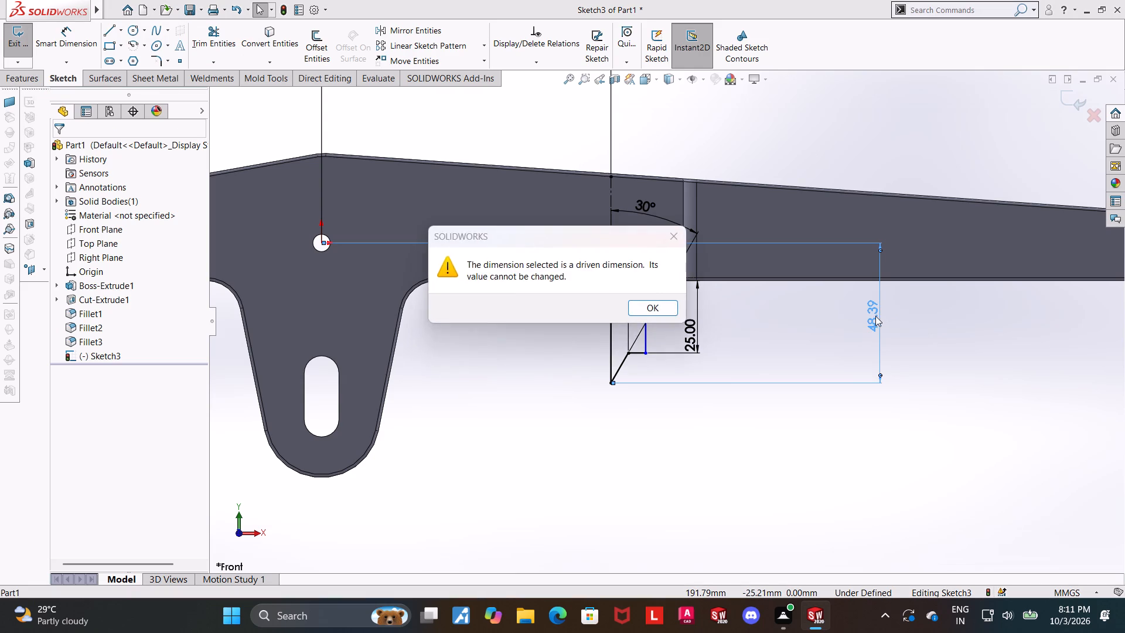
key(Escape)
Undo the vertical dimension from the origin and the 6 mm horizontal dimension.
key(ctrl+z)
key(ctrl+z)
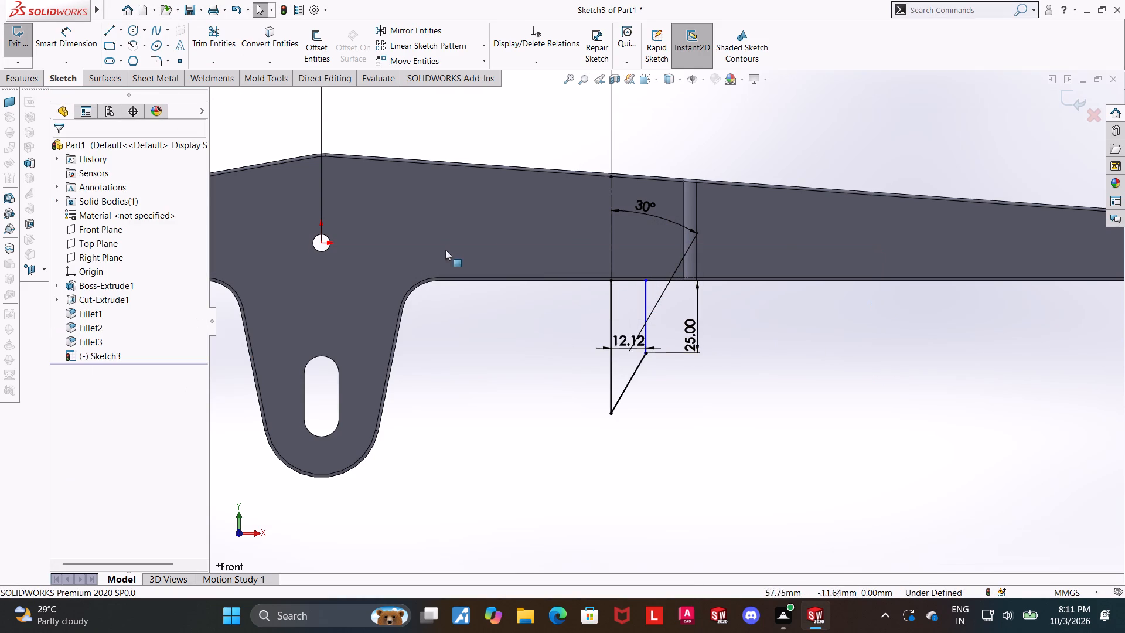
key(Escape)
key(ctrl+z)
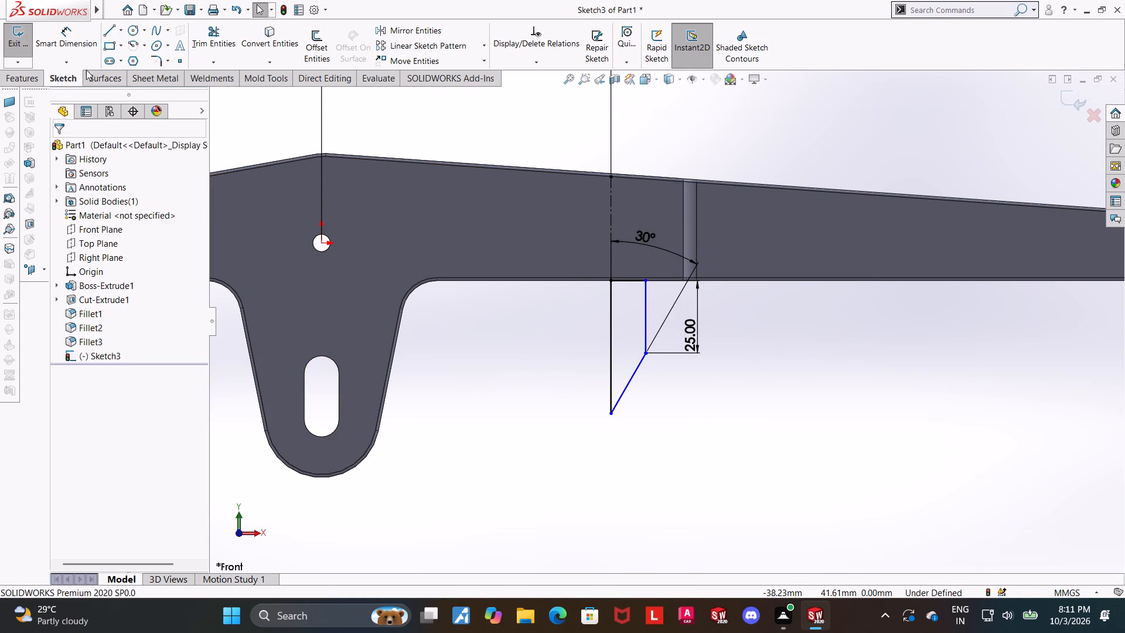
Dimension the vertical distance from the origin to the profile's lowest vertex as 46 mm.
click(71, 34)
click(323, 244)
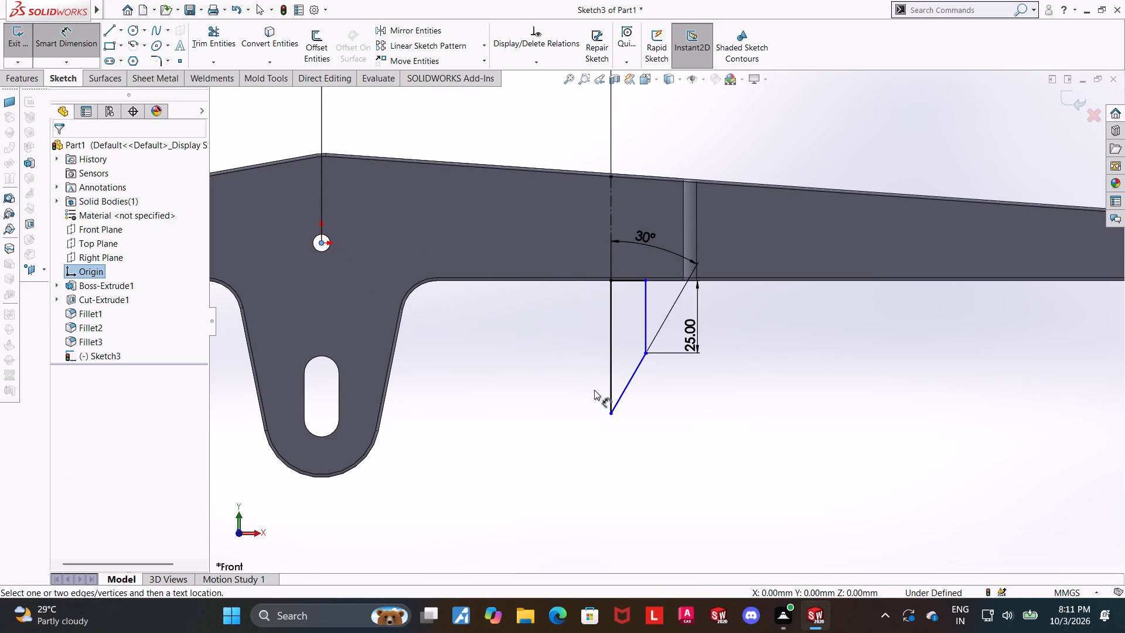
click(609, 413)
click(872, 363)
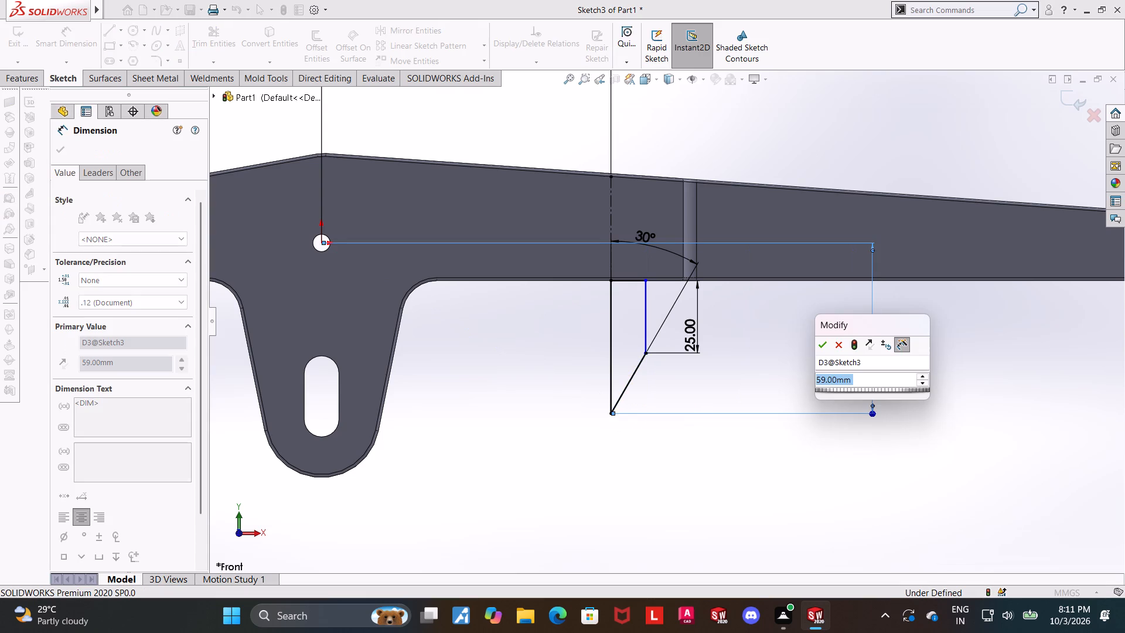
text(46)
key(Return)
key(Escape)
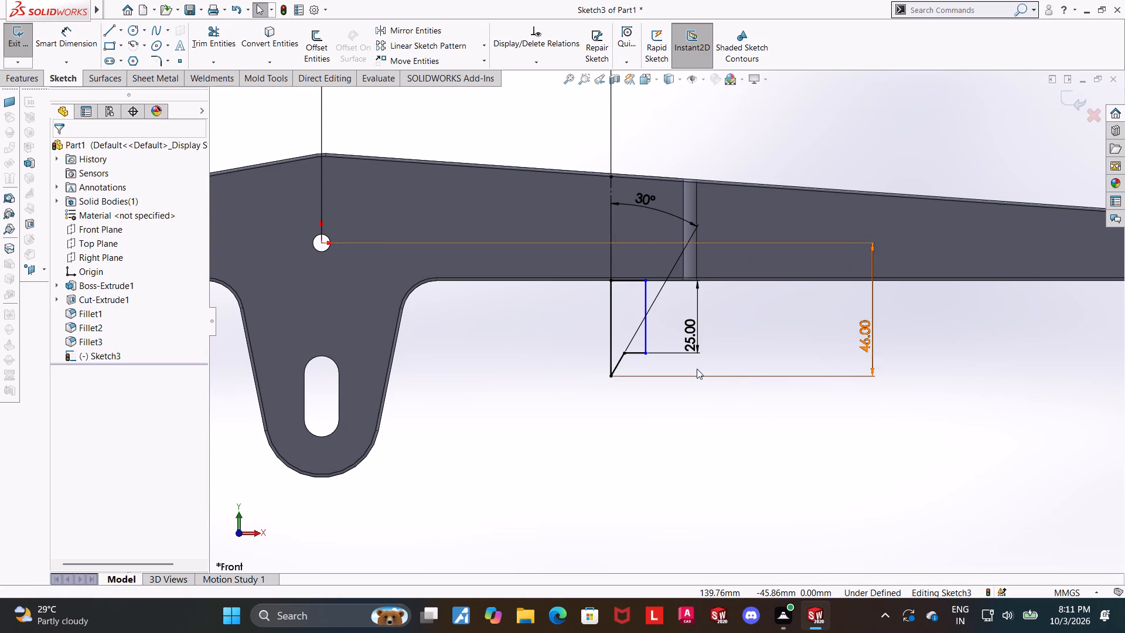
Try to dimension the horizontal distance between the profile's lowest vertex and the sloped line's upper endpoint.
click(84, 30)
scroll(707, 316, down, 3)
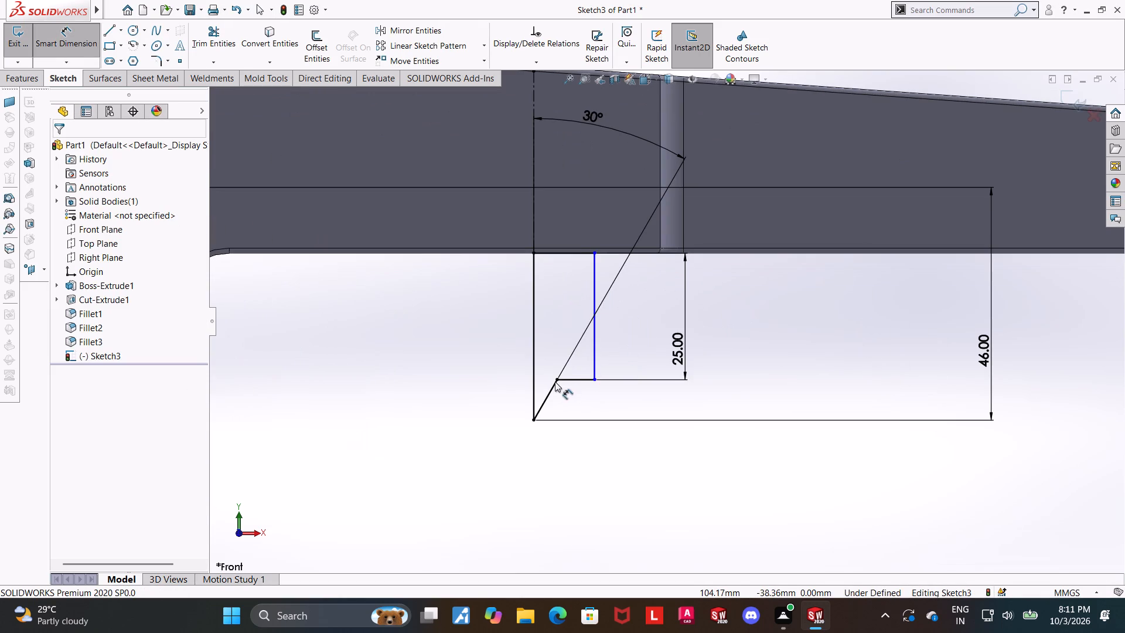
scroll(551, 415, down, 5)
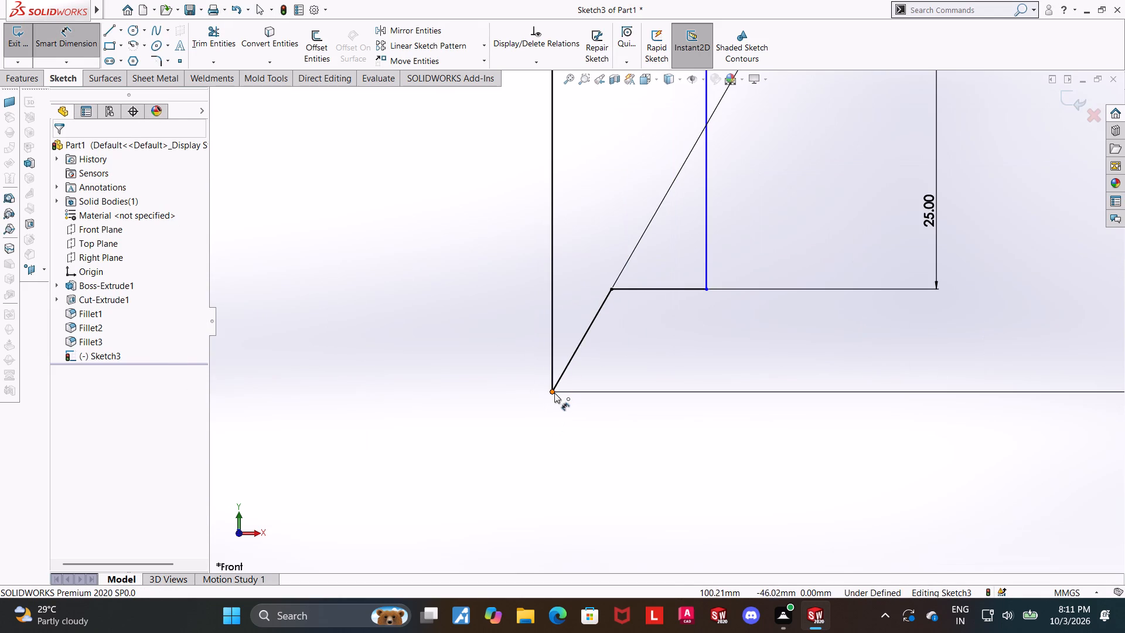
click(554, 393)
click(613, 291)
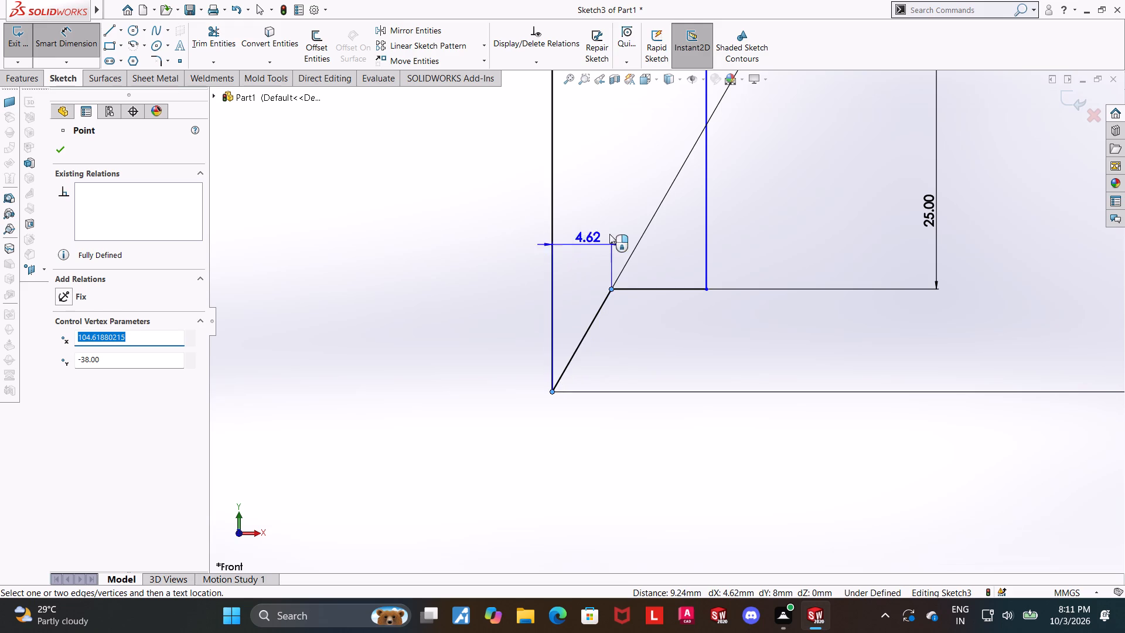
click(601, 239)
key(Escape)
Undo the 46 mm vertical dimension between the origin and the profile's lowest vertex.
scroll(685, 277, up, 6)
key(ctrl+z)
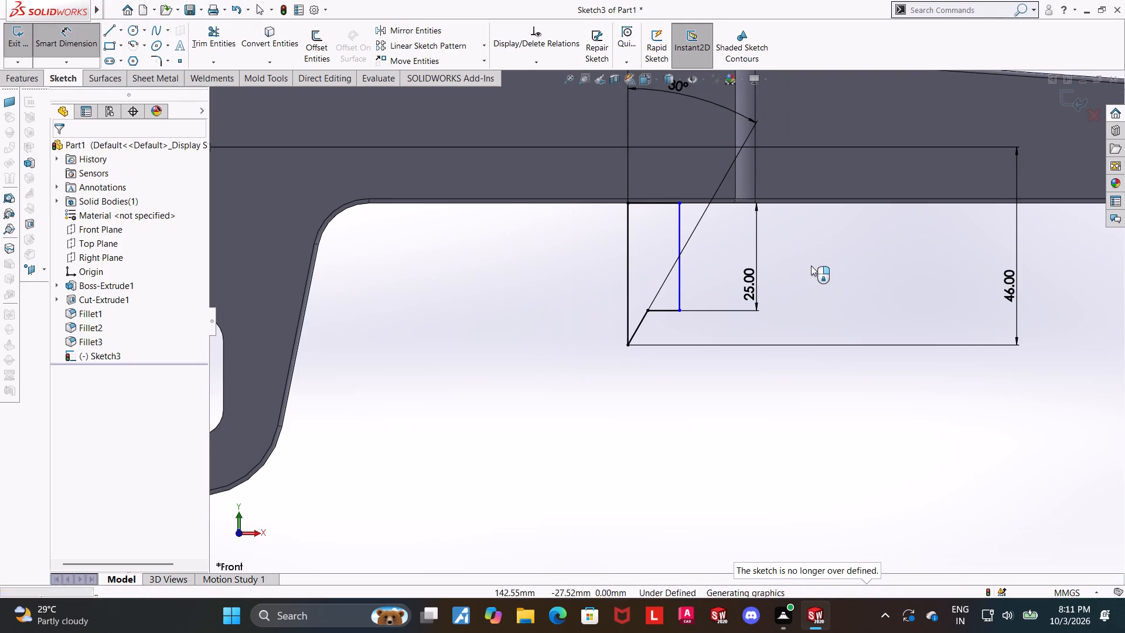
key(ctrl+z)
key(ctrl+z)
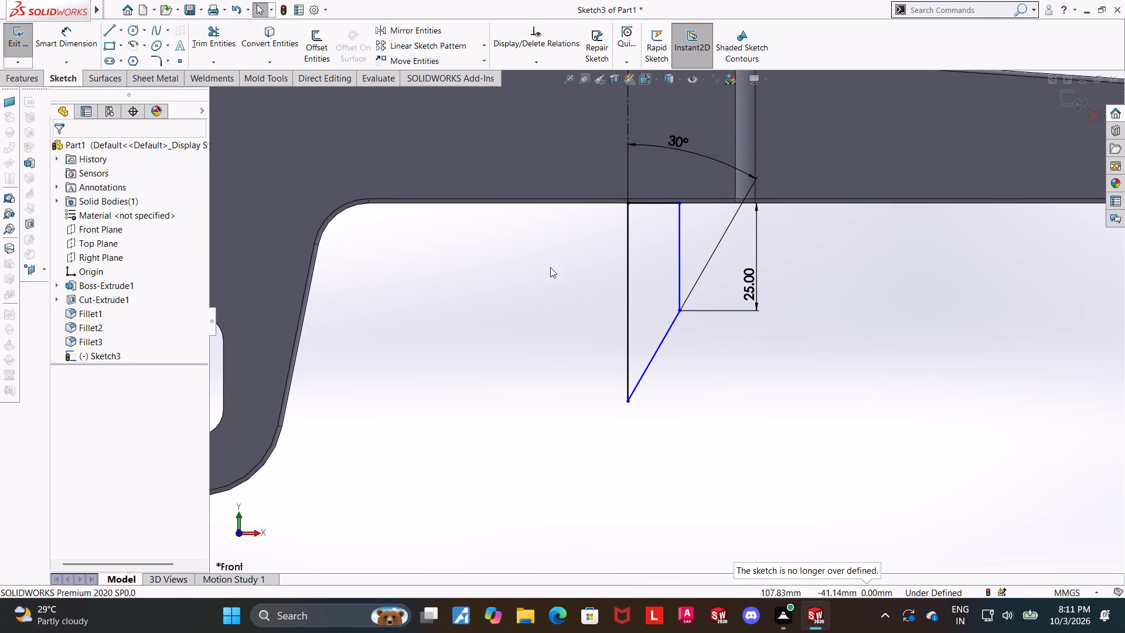
Dimension the horizontal distance from the profile's lowest vertex to the sloped line's upper endpoint as 6 mm.
key(Escape)
click(47, 47)
scroll(577, 293, down, 3)
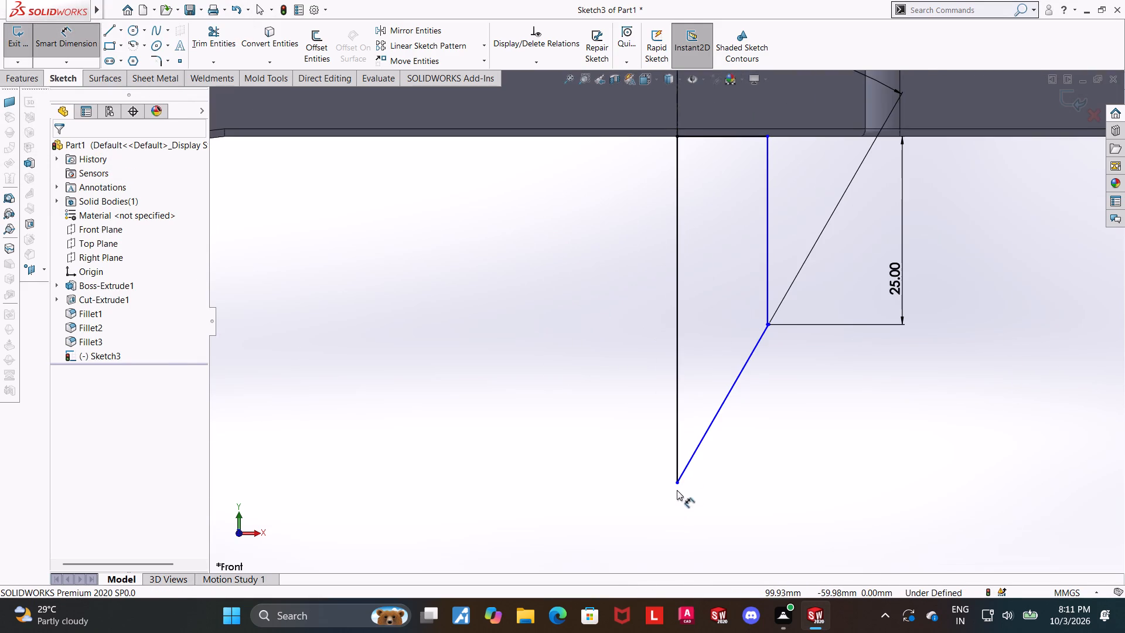
click(677, 485)
click(769, 325)
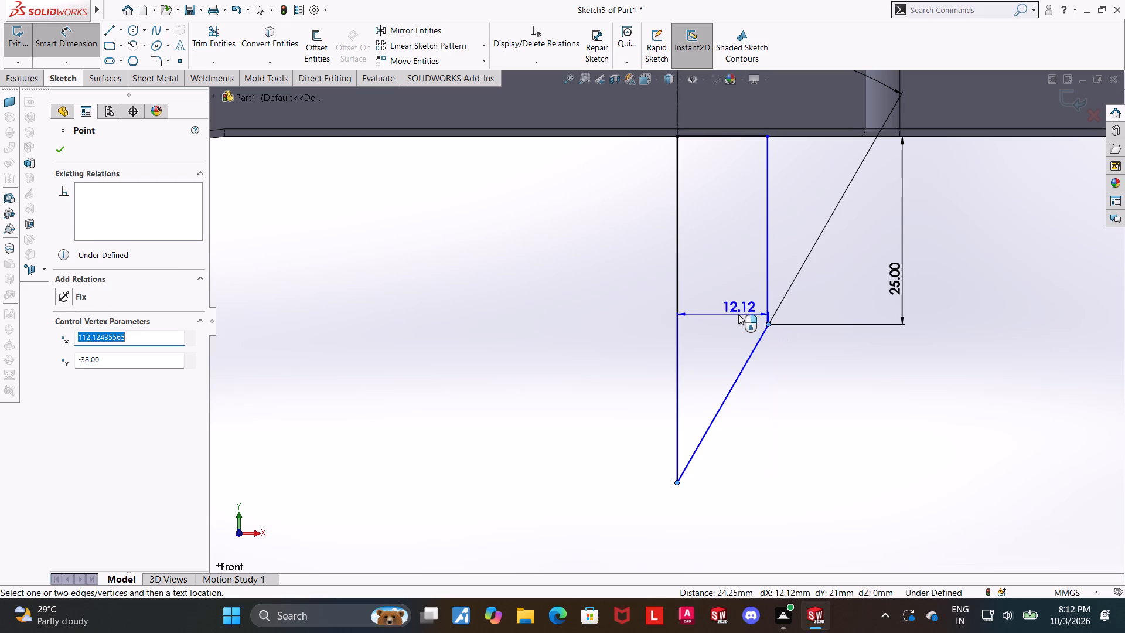
click(738, 314)
key(6)
key(Return)
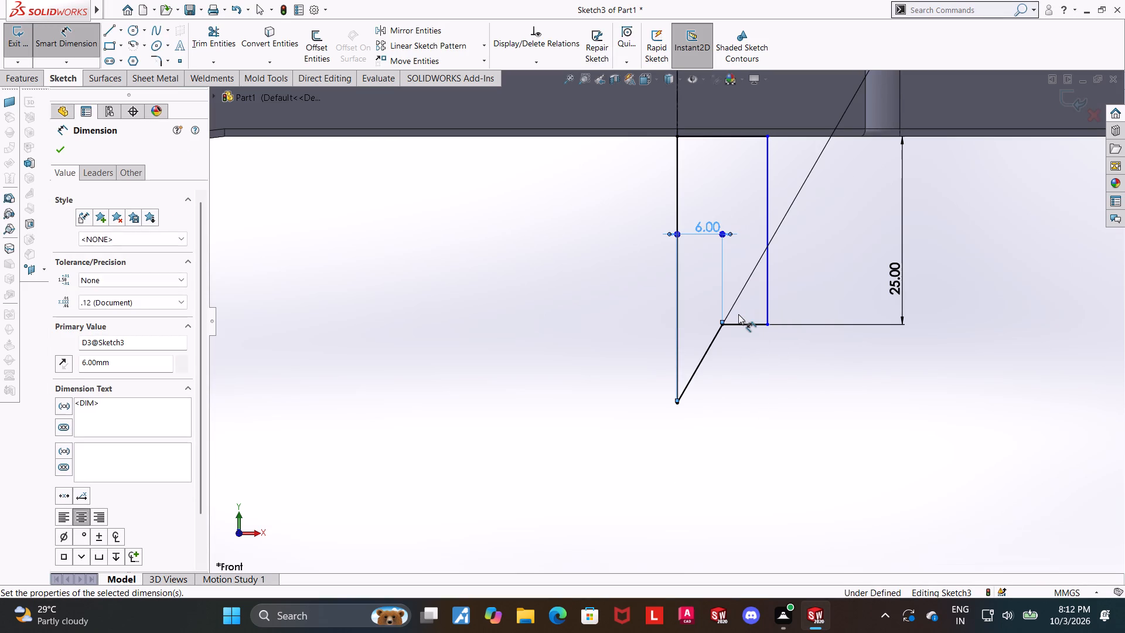
key(Escape)
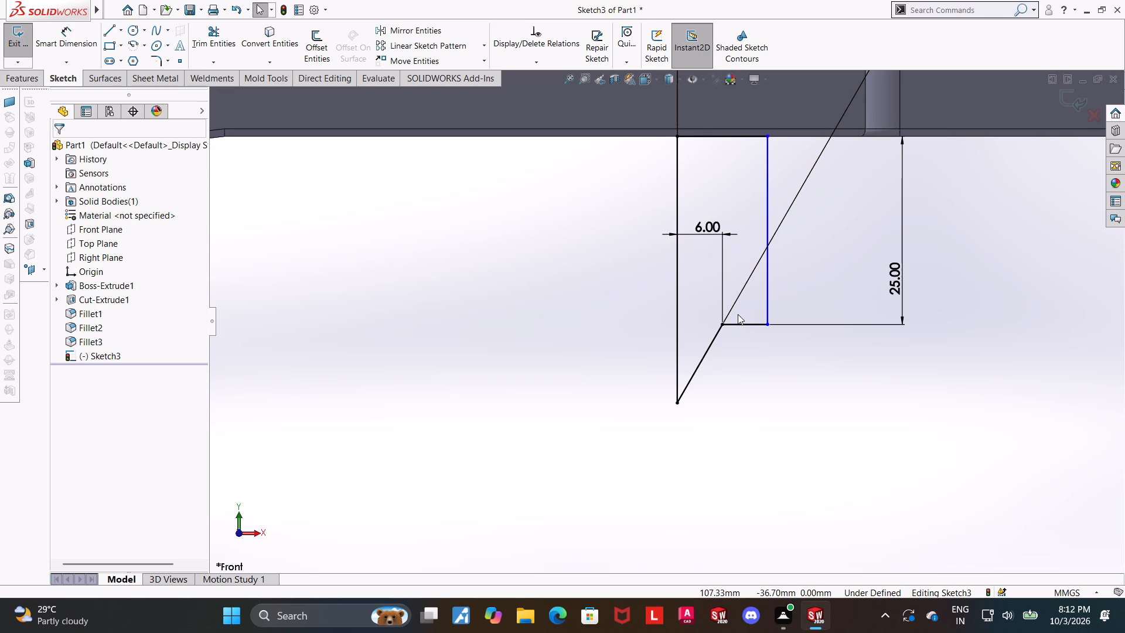
Reposition the 100 mm dimension closer to the arm's upper edge.
scroll(935, 200, up, 4)
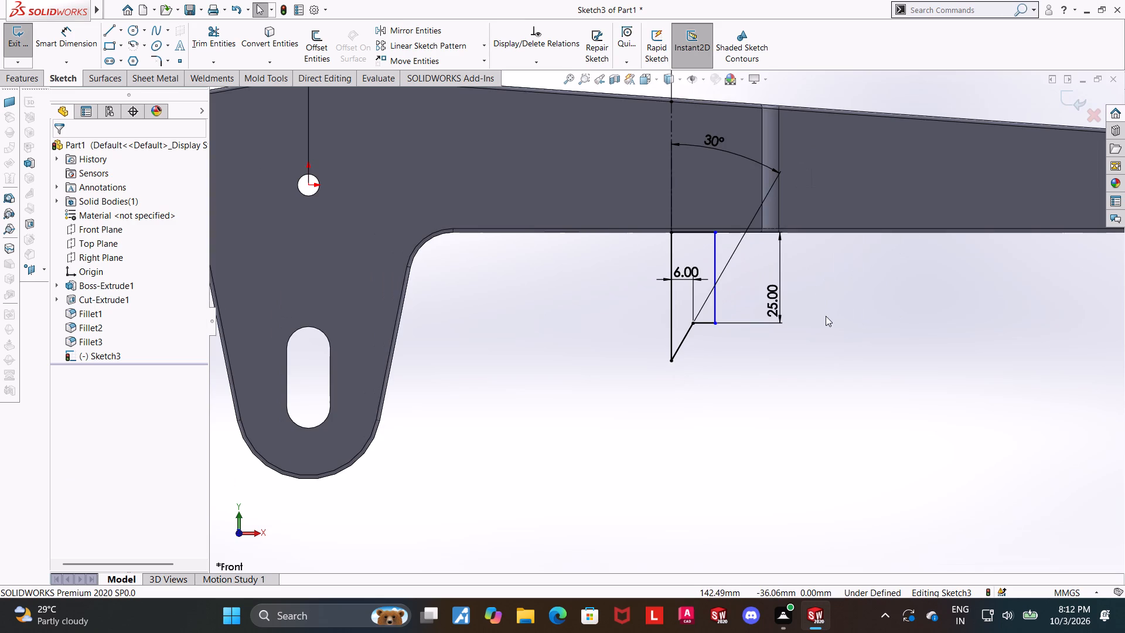
scroll(809, 300, up, 2)
scroll(646, 199, down, 4)
scroll(810, 343, up, 9)
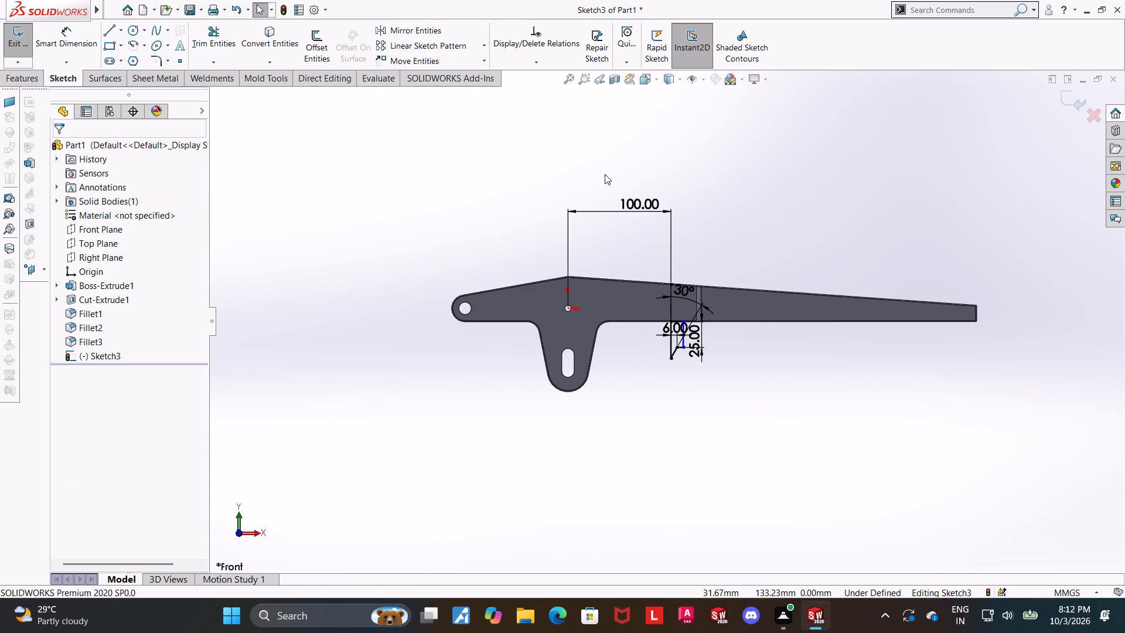
drag(626, 206, 628, 241)
scroll(751, 443, down, 4)
scroll(605, 210, down, 3)
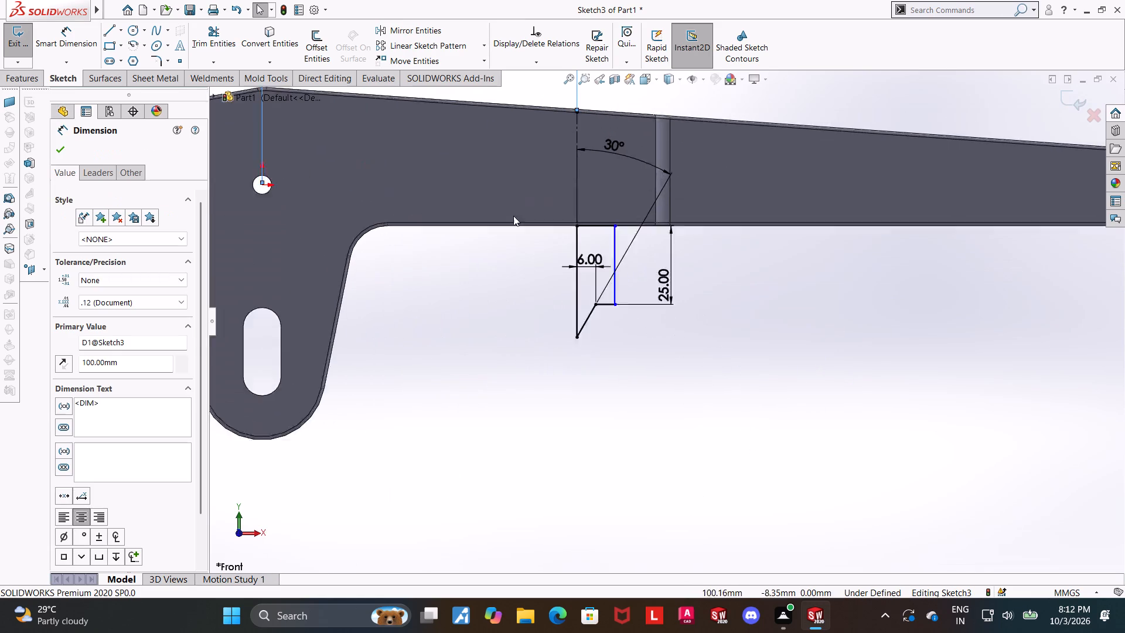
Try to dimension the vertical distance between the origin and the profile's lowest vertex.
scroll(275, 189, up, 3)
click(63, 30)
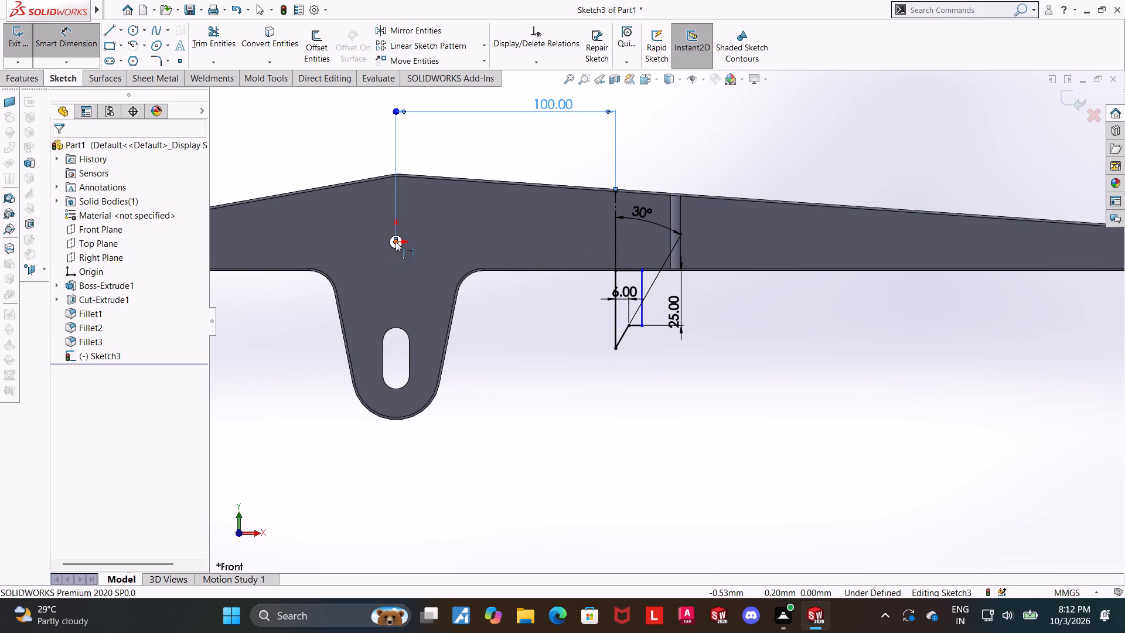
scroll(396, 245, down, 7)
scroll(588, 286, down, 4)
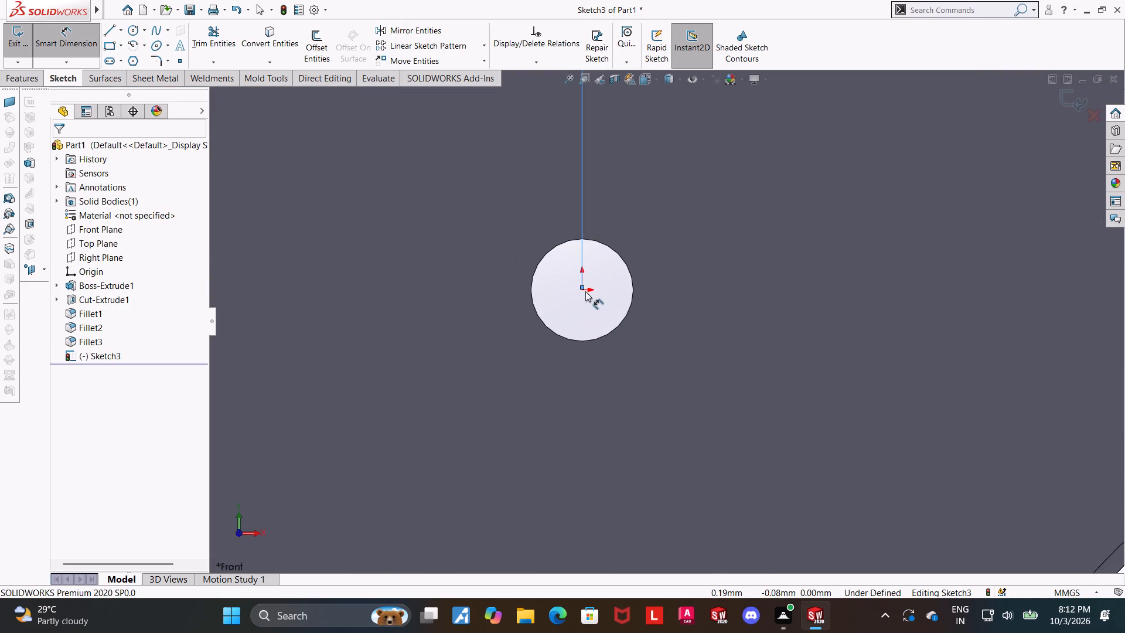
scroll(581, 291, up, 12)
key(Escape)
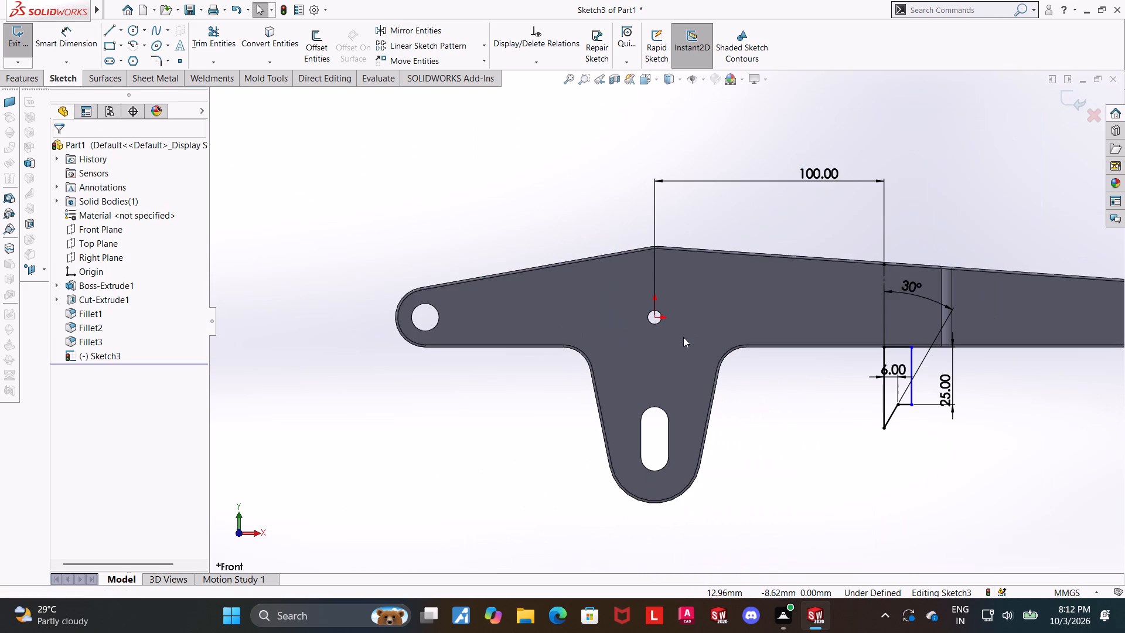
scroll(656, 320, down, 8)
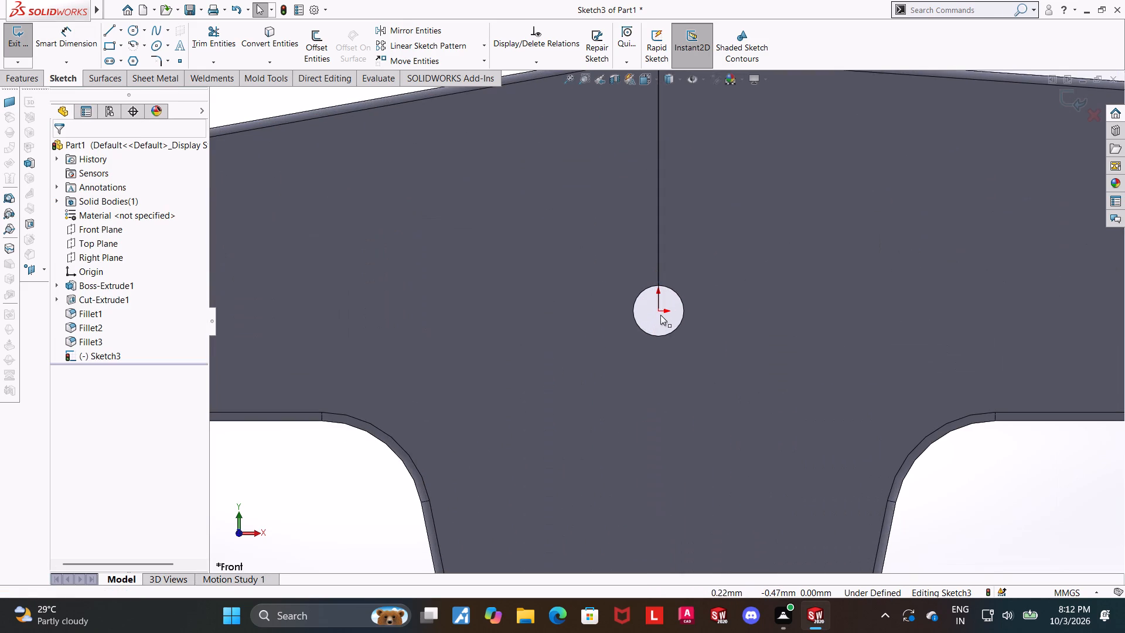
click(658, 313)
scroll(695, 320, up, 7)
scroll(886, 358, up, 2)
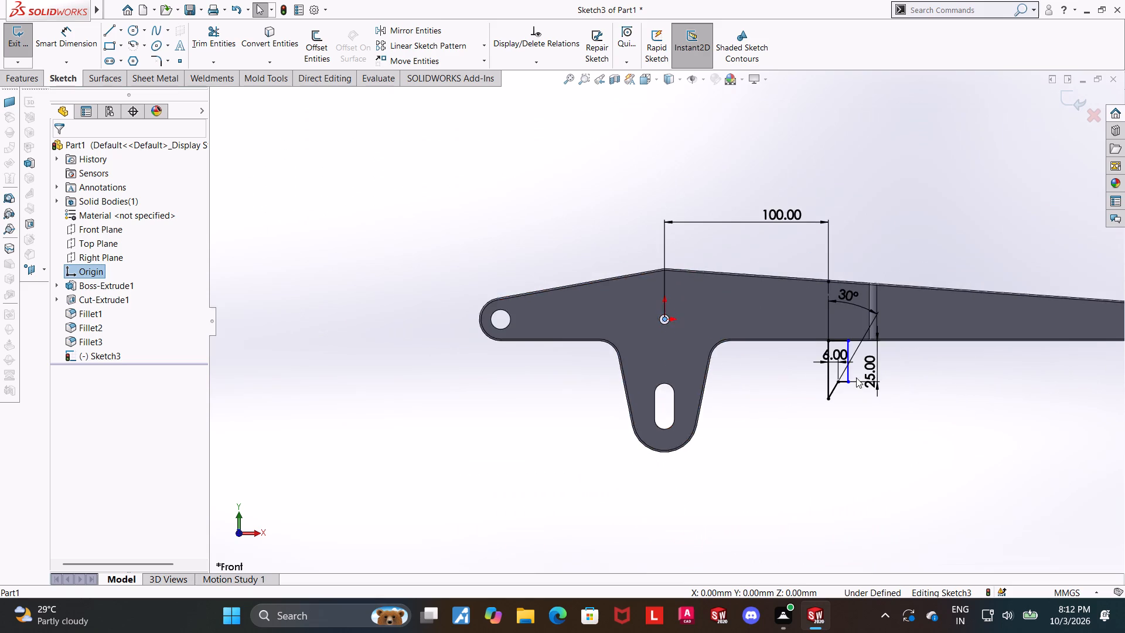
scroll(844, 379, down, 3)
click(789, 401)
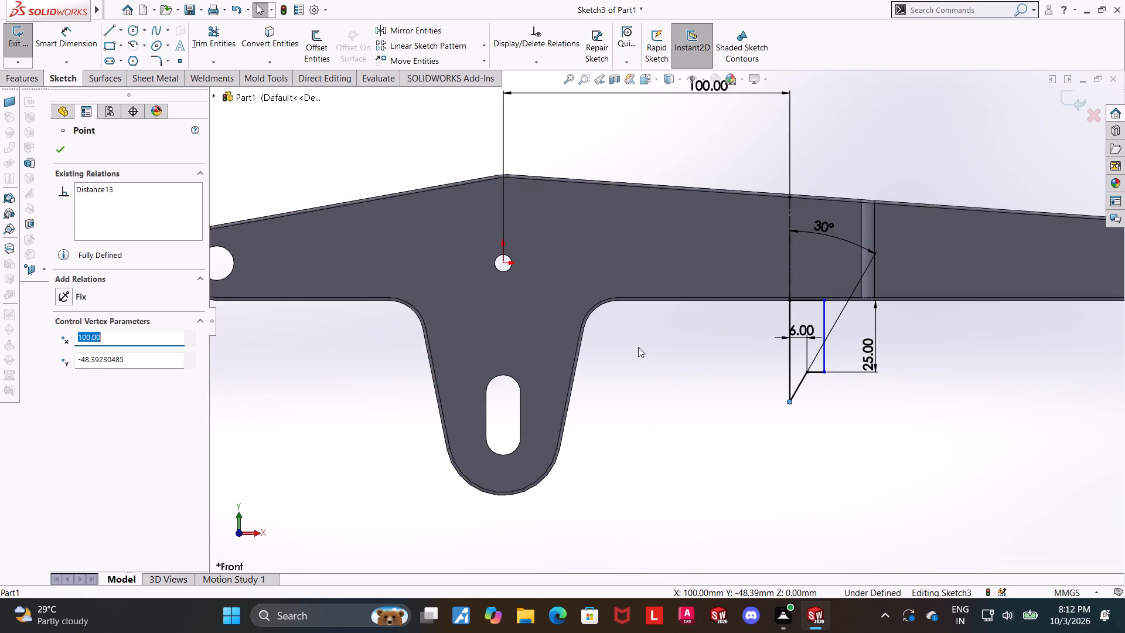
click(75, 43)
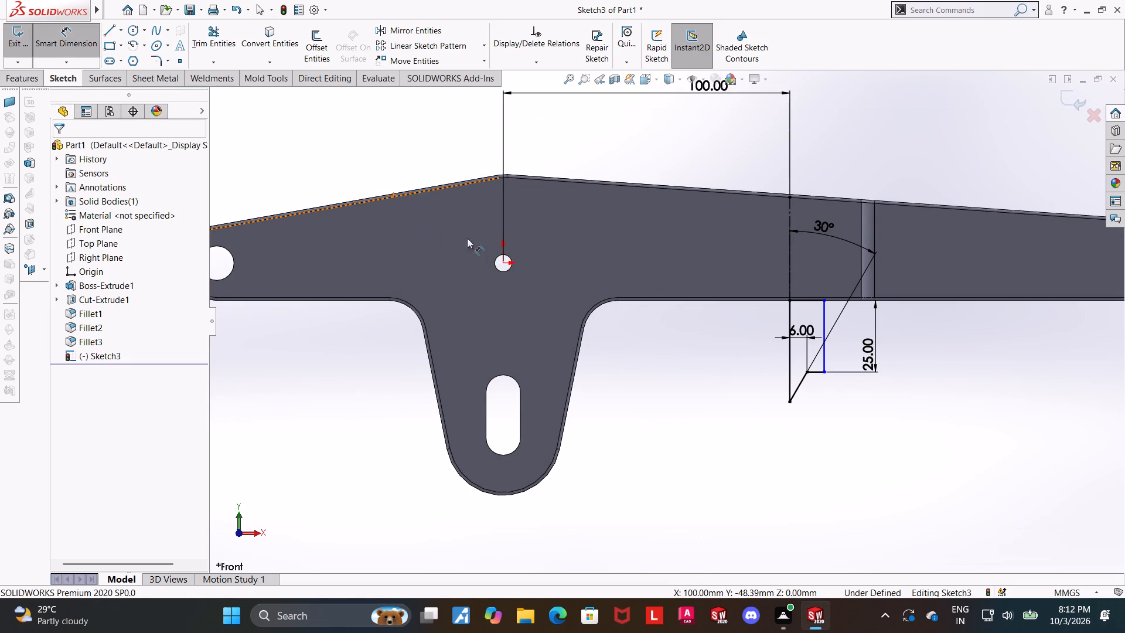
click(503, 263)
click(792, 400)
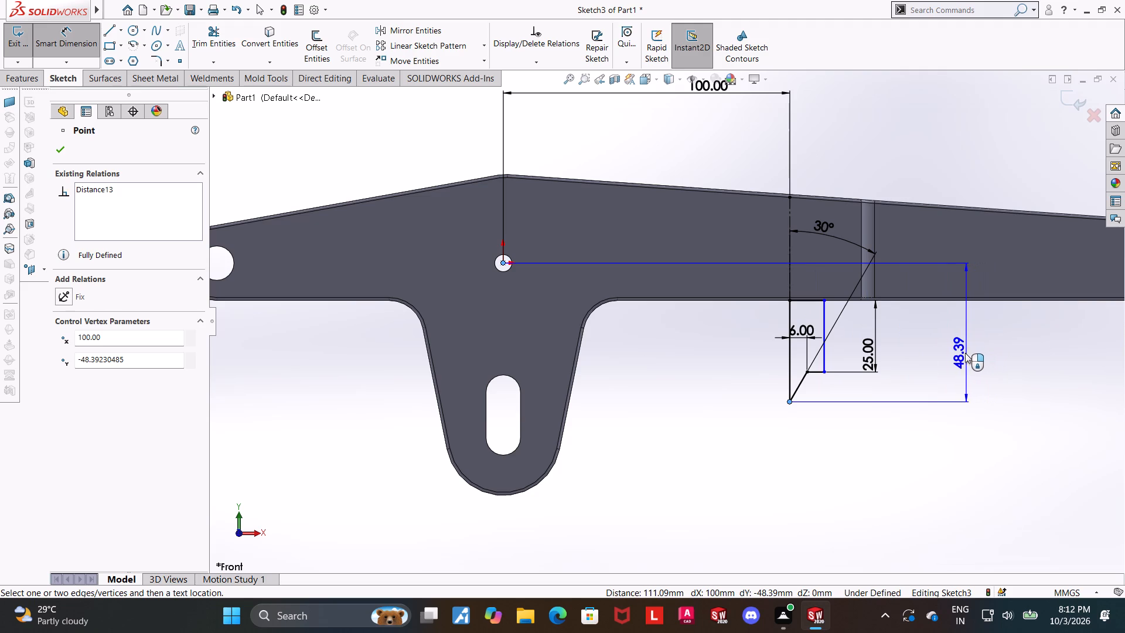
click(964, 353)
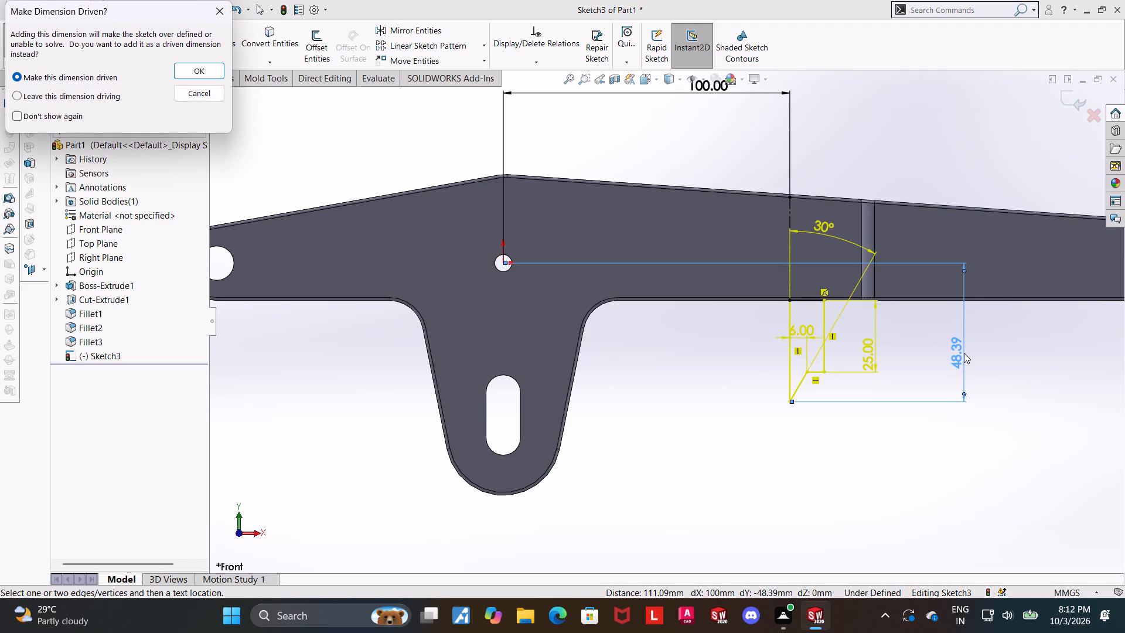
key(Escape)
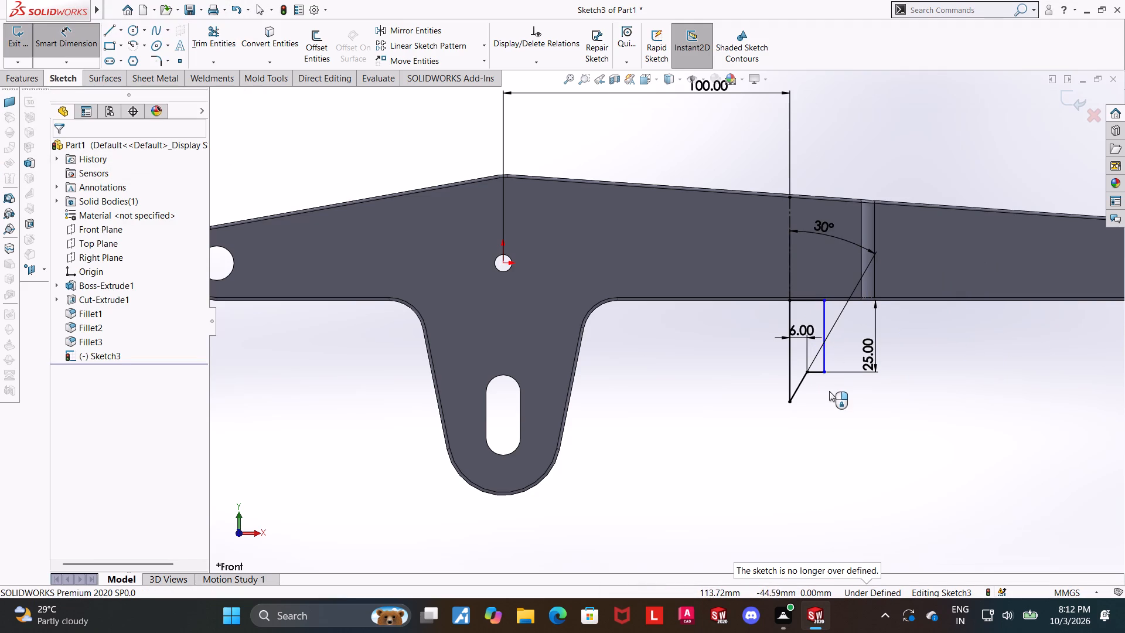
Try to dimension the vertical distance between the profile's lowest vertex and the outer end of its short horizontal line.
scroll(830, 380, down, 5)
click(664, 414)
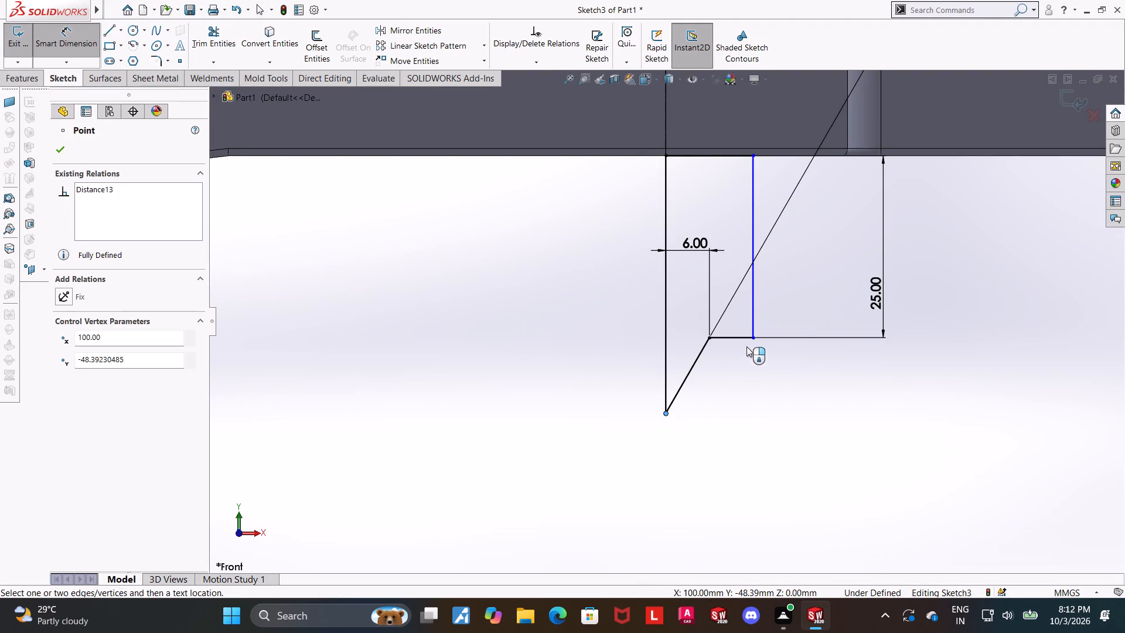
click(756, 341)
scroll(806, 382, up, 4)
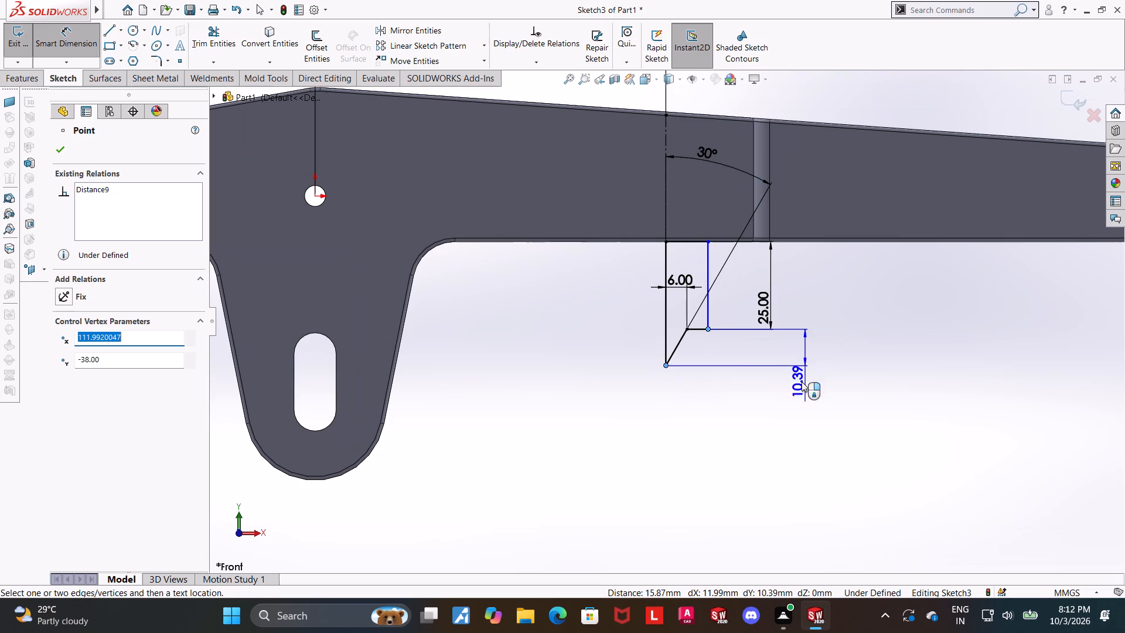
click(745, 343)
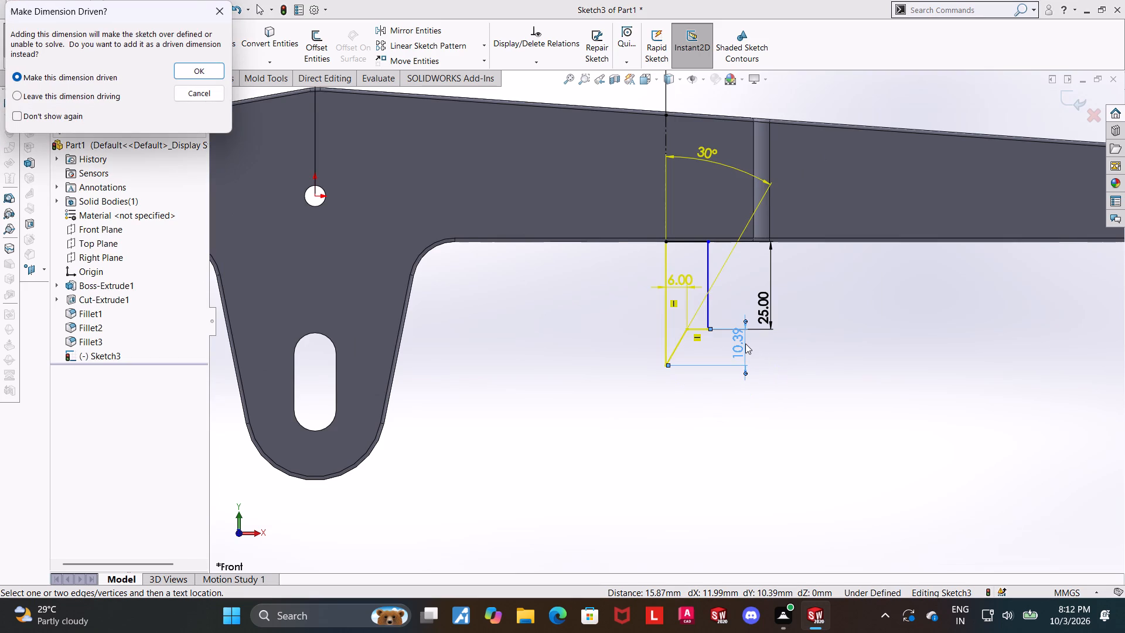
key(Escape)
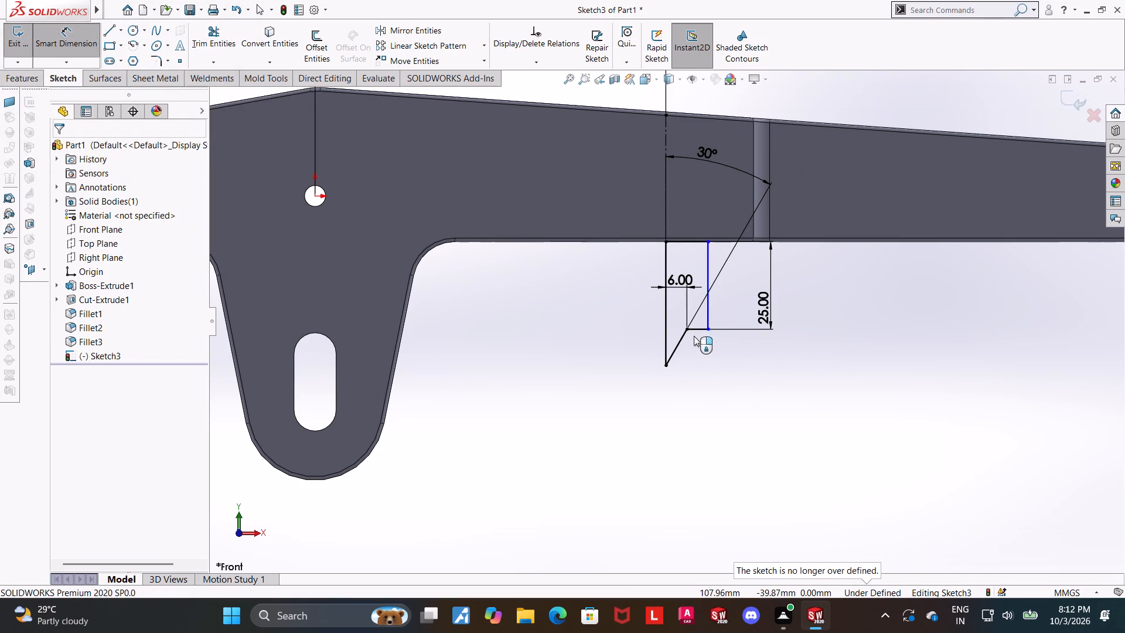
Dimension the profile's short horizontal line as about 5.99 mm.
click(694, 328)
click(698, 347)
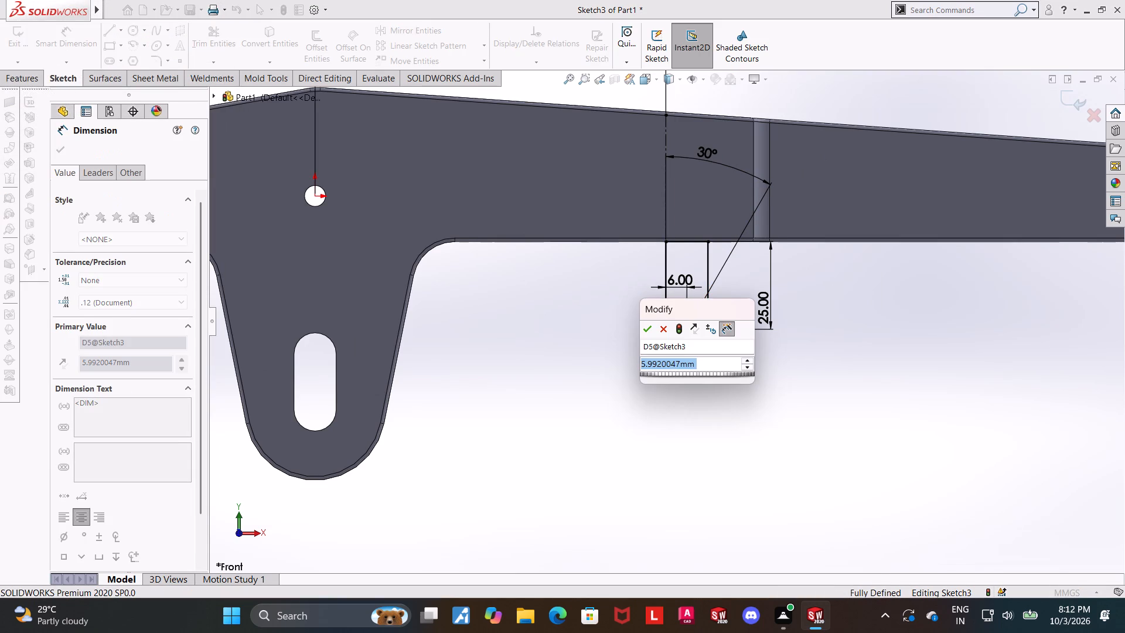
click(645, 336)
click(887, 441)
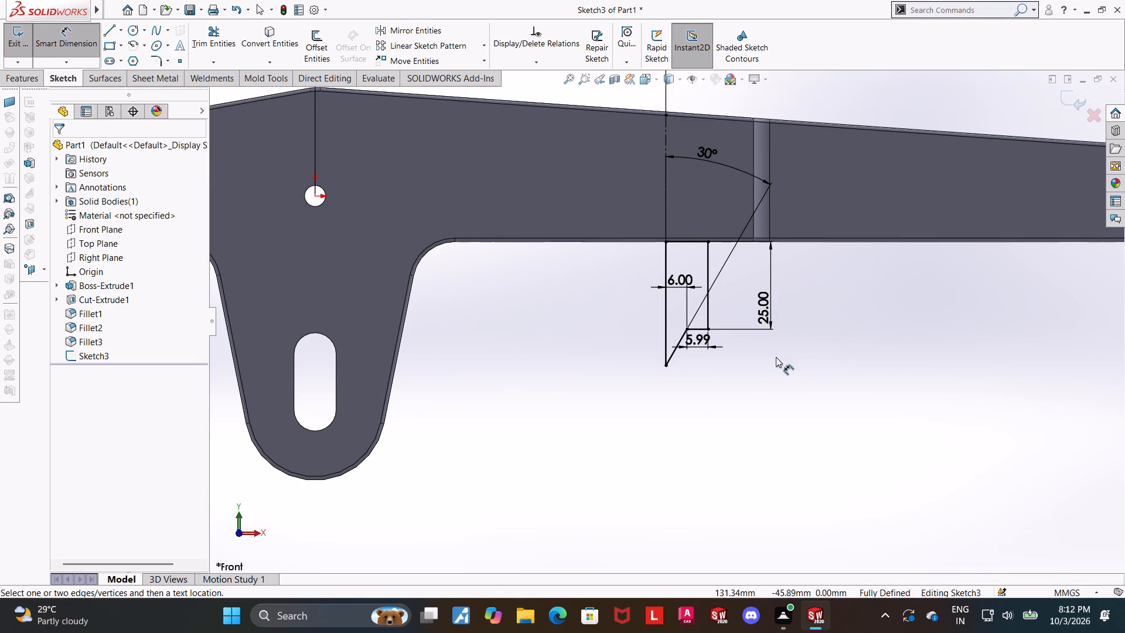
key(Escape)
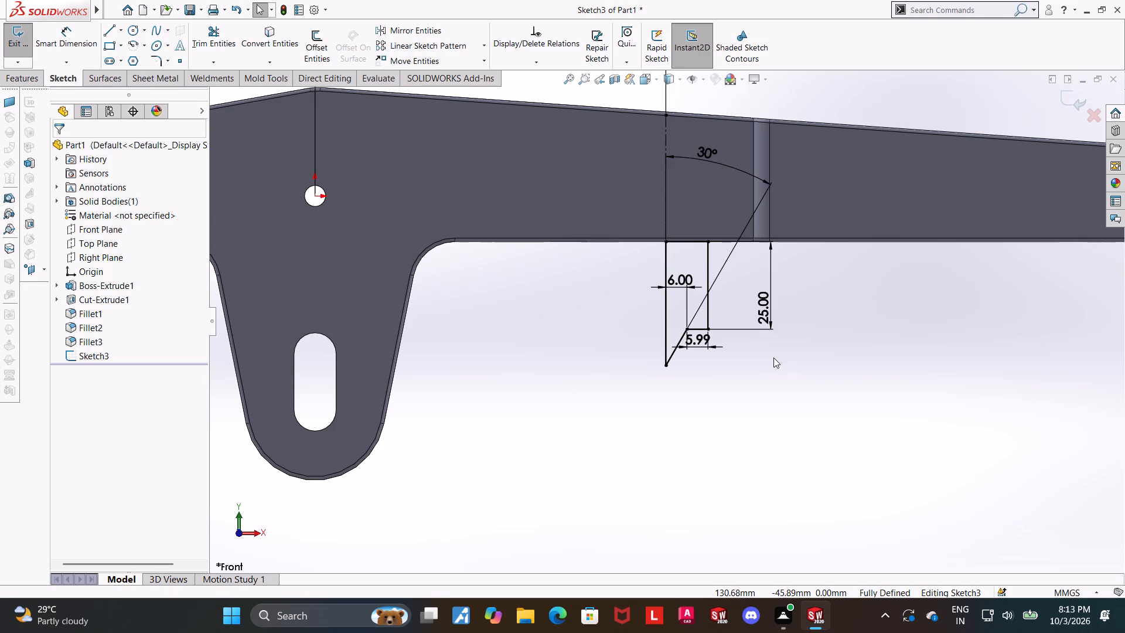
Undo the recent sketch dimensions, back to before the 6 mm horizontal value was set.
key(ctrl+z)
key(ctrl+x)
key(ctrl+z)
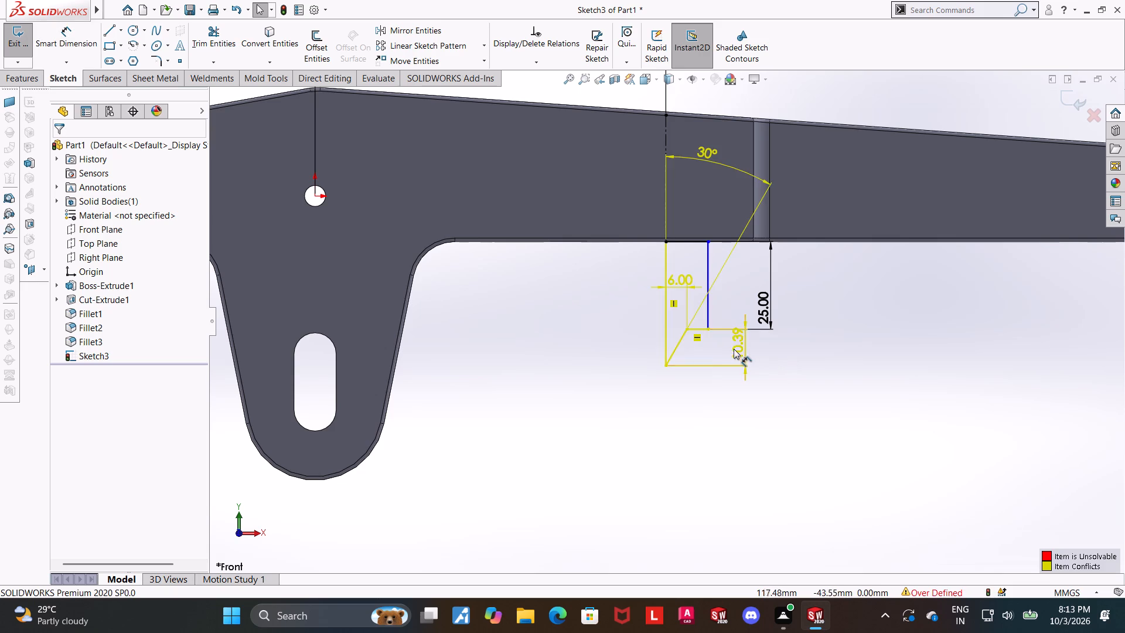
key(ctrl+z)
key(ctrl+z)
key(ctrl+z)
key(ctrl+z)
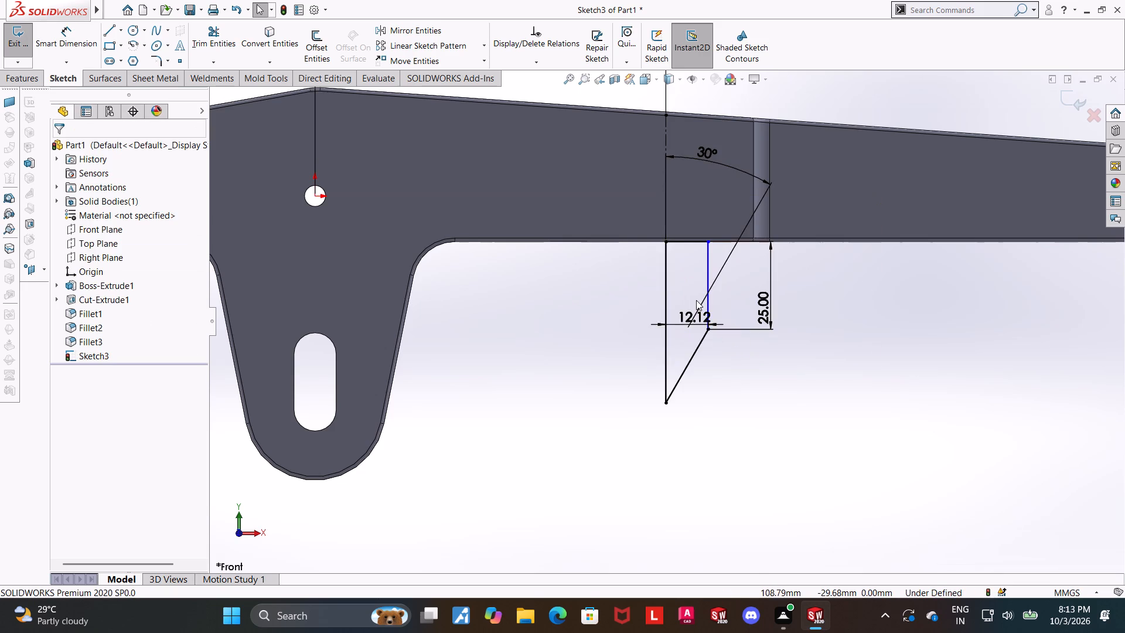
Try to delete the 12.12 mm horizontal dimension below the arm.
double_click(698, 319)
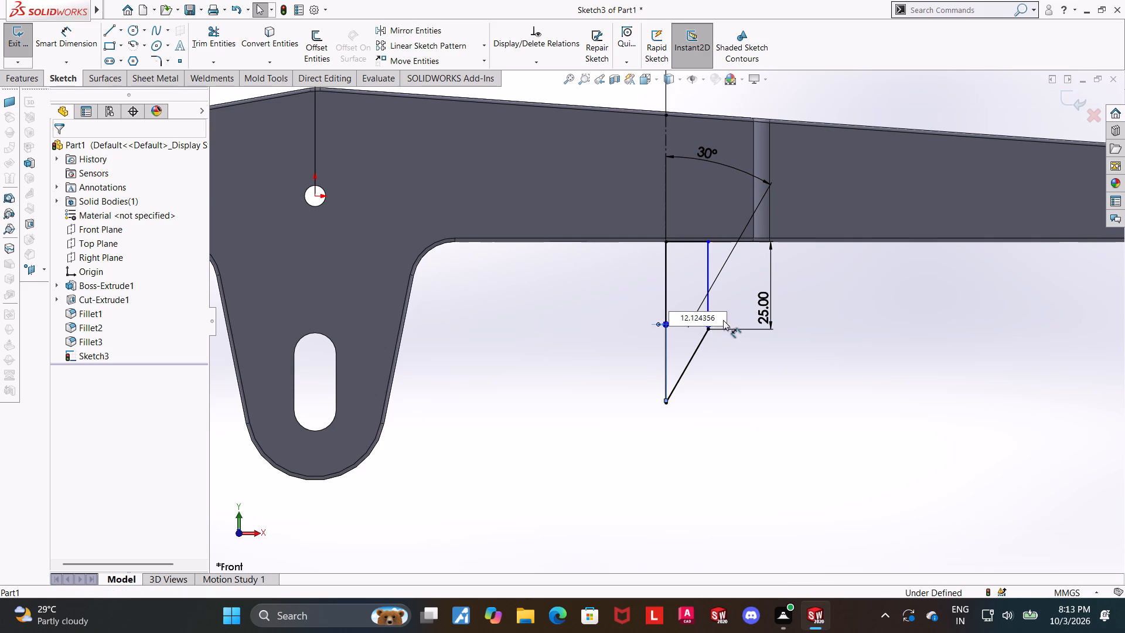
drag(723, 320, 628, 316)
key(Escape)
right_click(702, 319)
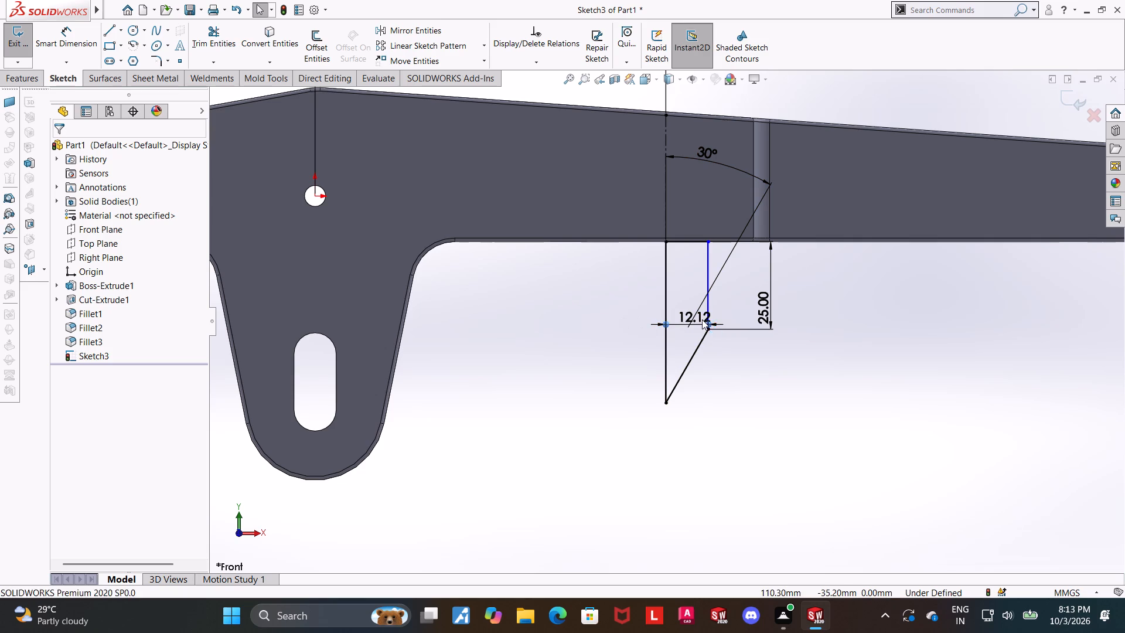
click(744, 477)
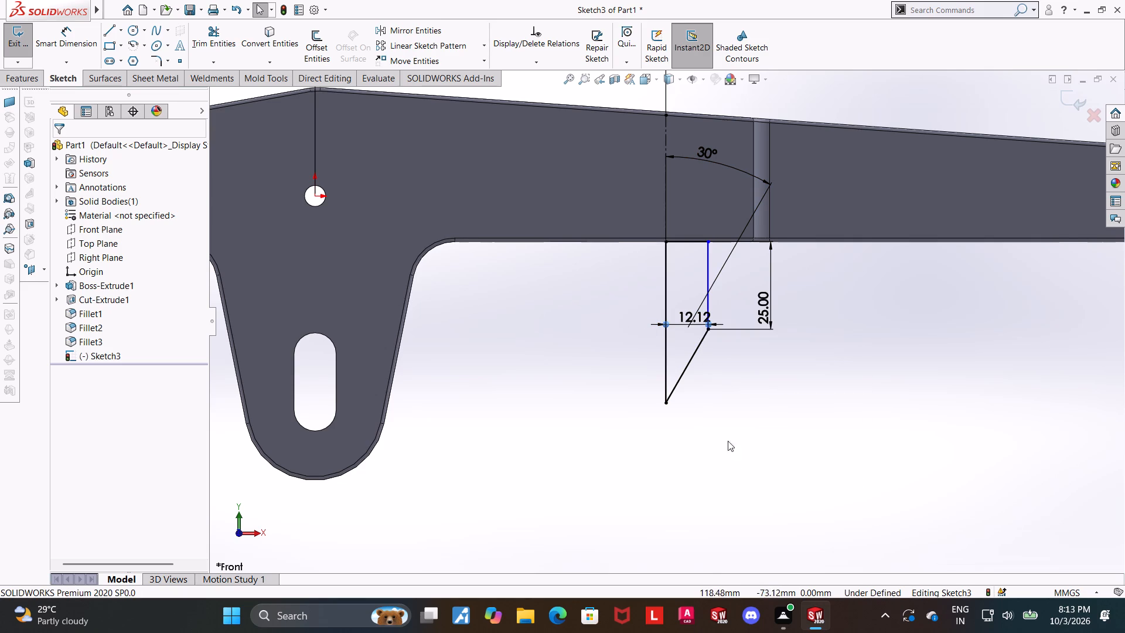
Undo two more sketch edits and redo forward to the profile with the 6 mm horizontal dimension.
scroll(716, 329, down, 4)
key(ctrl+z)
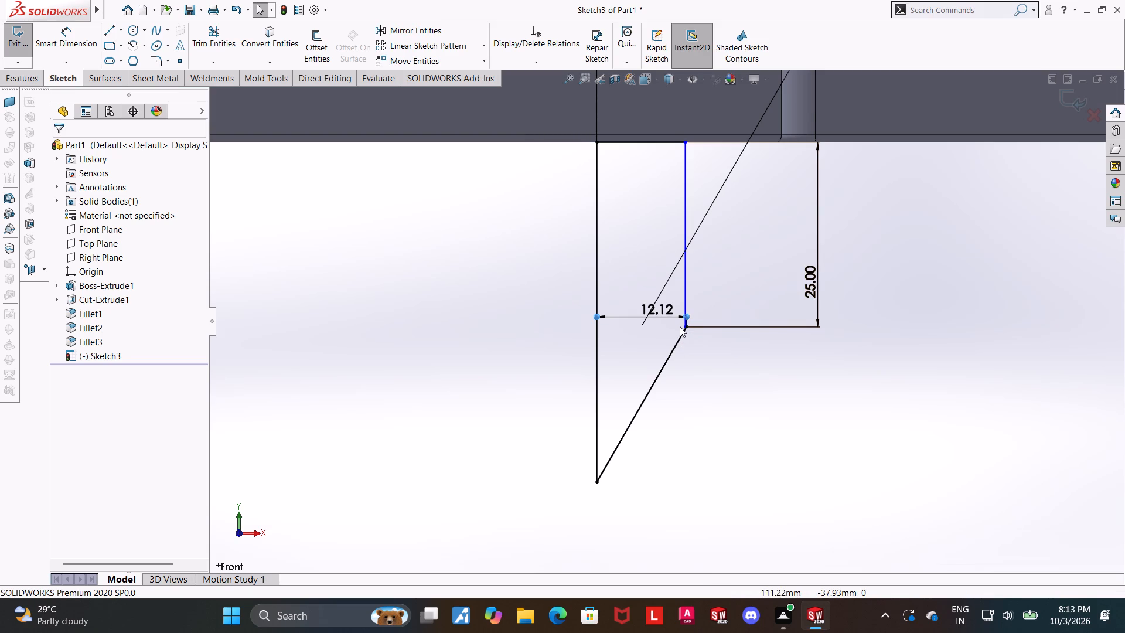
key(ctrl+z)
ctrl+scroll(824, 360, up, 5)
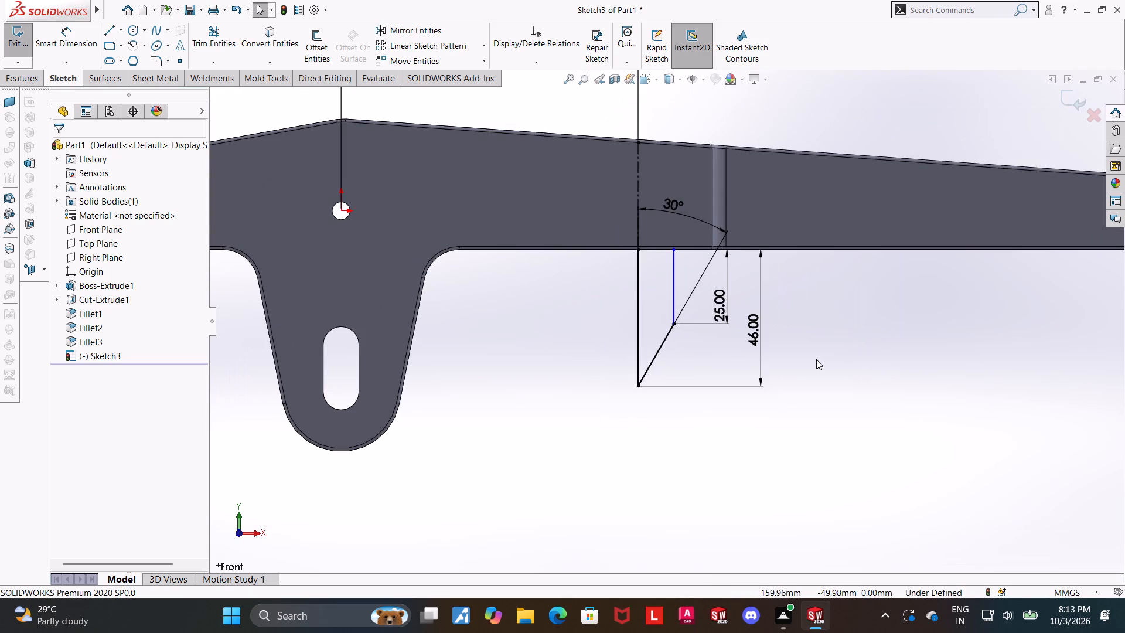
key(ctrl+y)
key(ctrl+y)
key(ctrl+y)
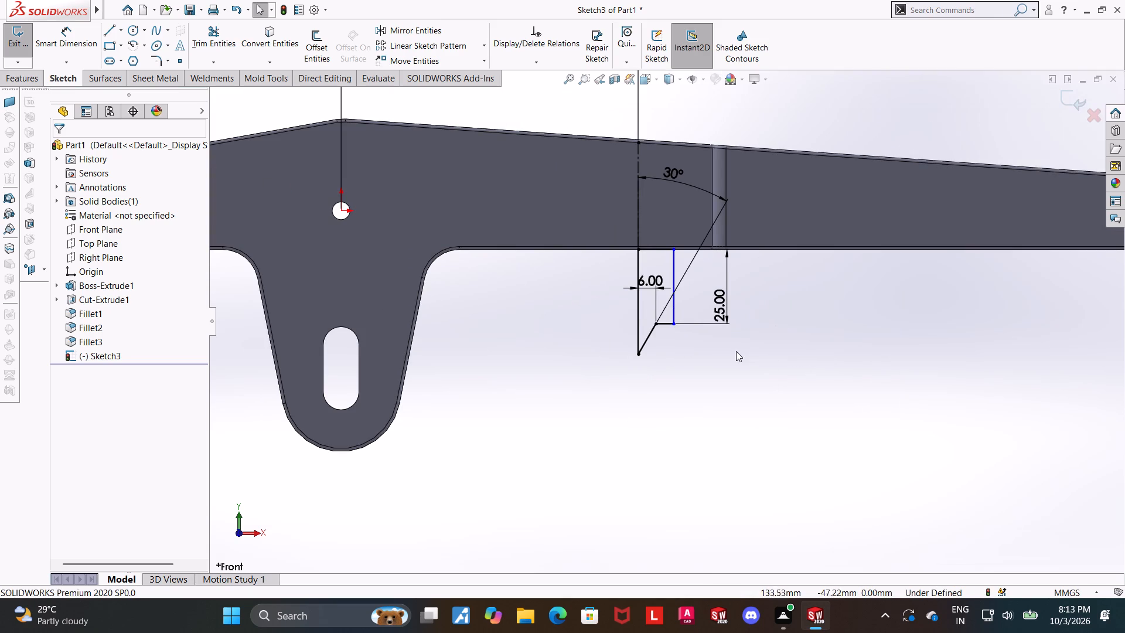
Delete the 6 mm horizontal dimension between the profile's lowest vertex and the sloped line's upper endpoint.
click(736, 351)
key(Escape)
right_click(647, 286)
click(680, 445)
key(Escape)
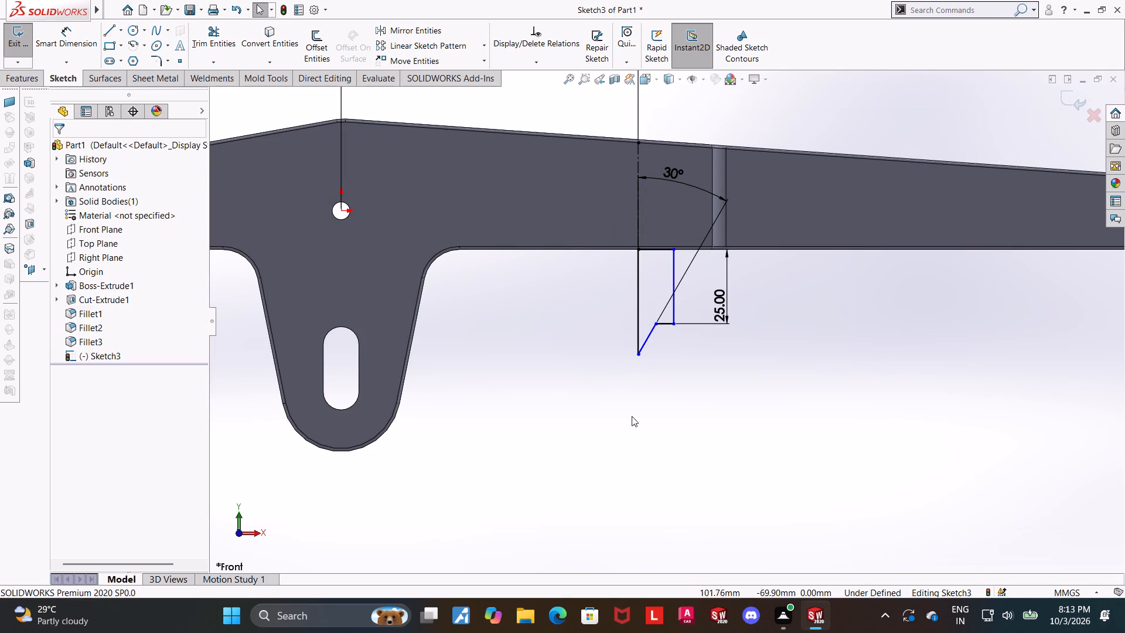
key(Escape)
Dimension the horizontal distance from the profile's lowest vertex to the outer end of the short horizontal line as 6 mm.
click(59, 45)
click(640, 357)
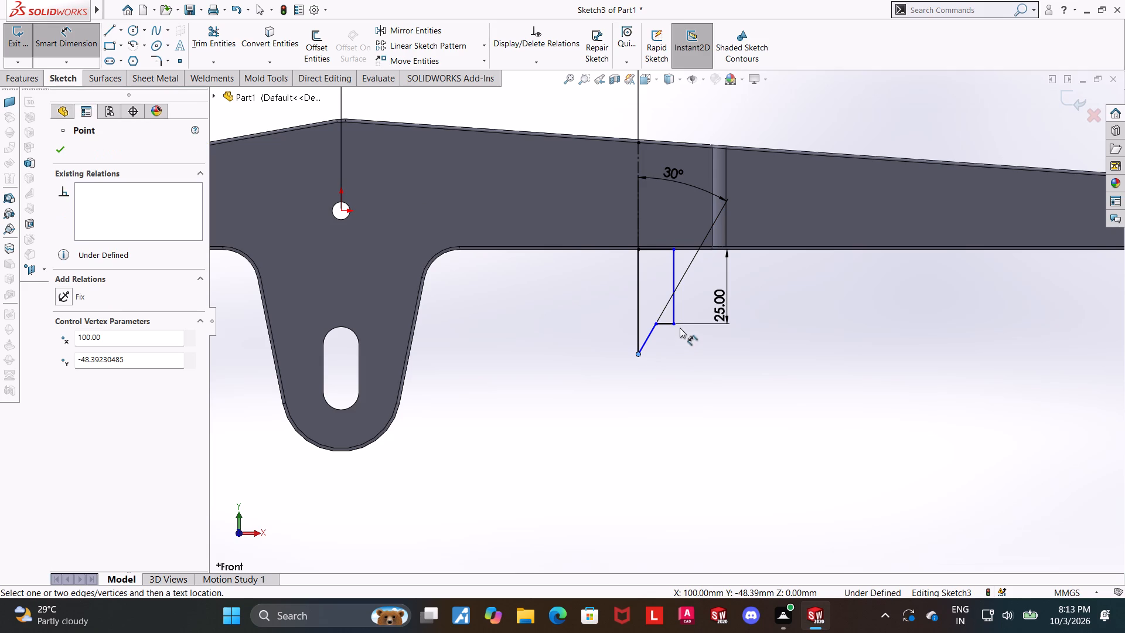
click(676, 326)
click(663, 400)
key(6)
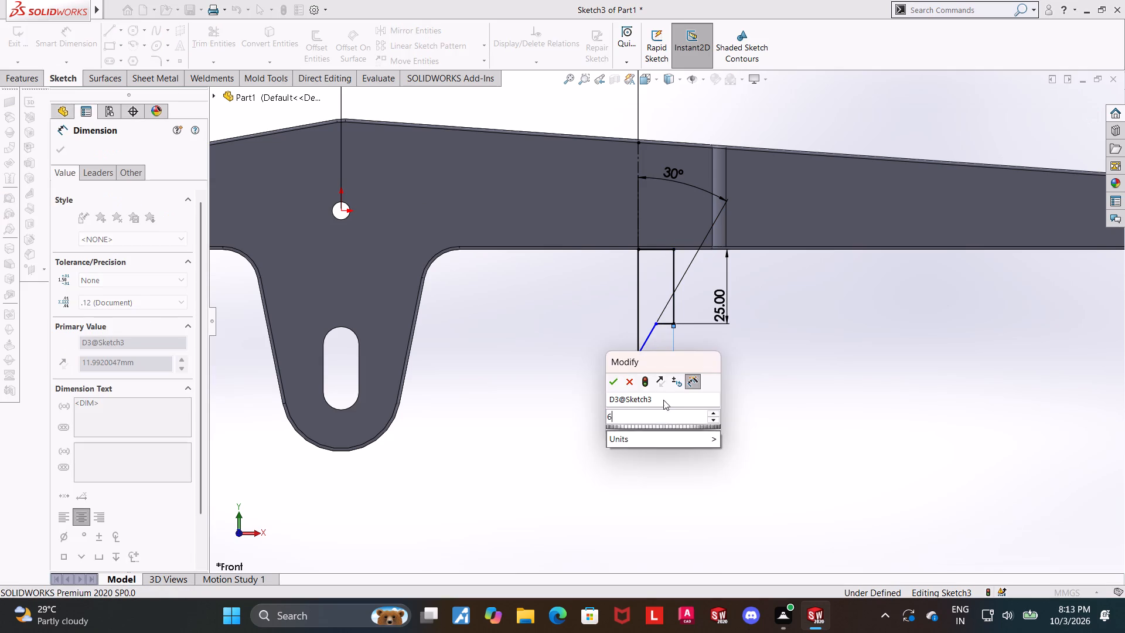
key(Return)
key(Escape)
key(Escape)
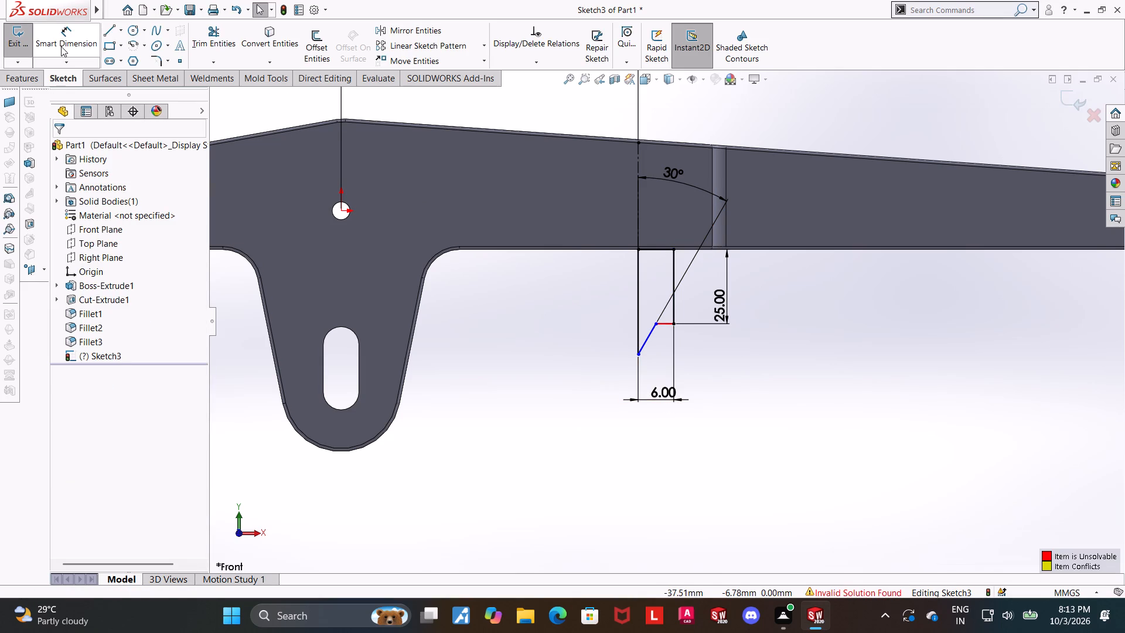
Dimension the vertical distance from the origin to the profile's lowest vertex as 46 mm.
click(61, 46)
click(640, 356)
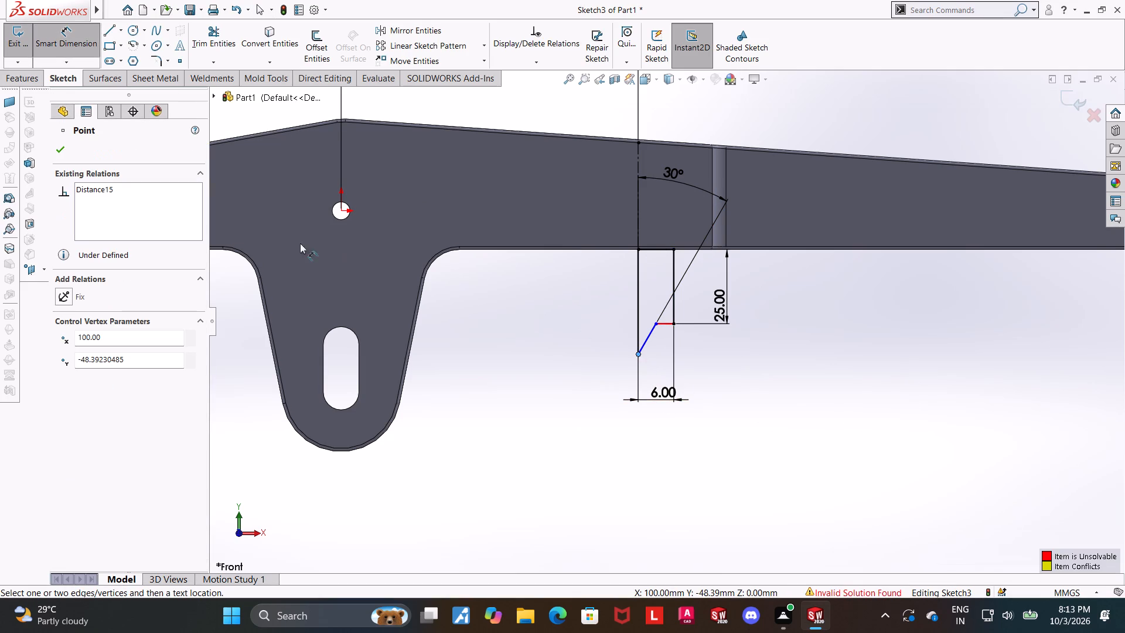
click(340, 209)
click(923, 309)
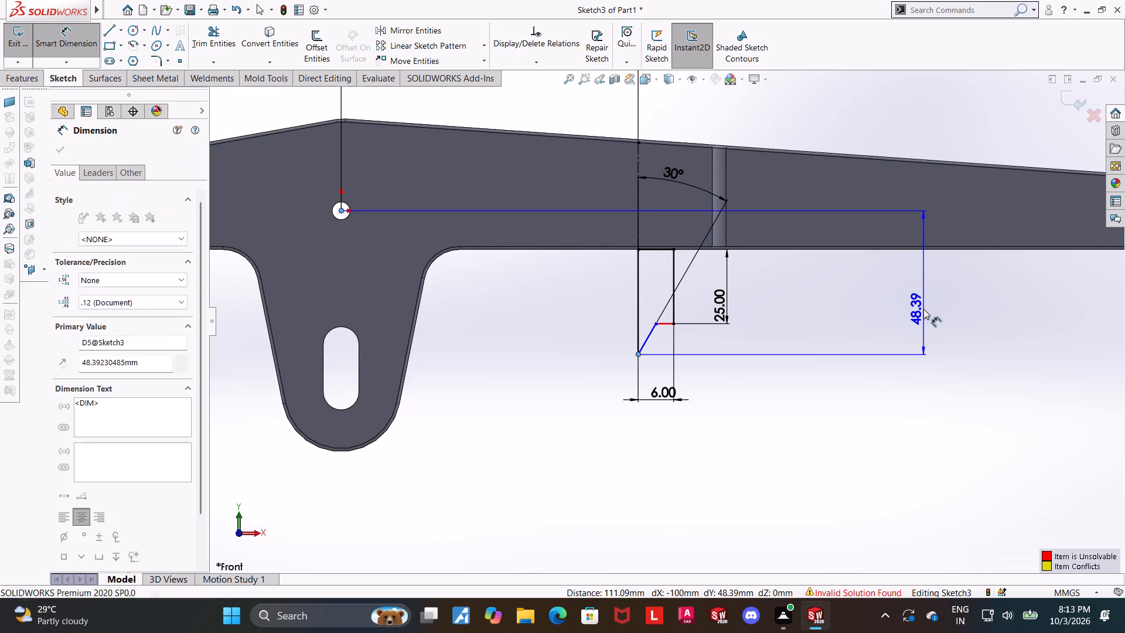
text(46)
key(Return)
key(Escape)
key(Escape)
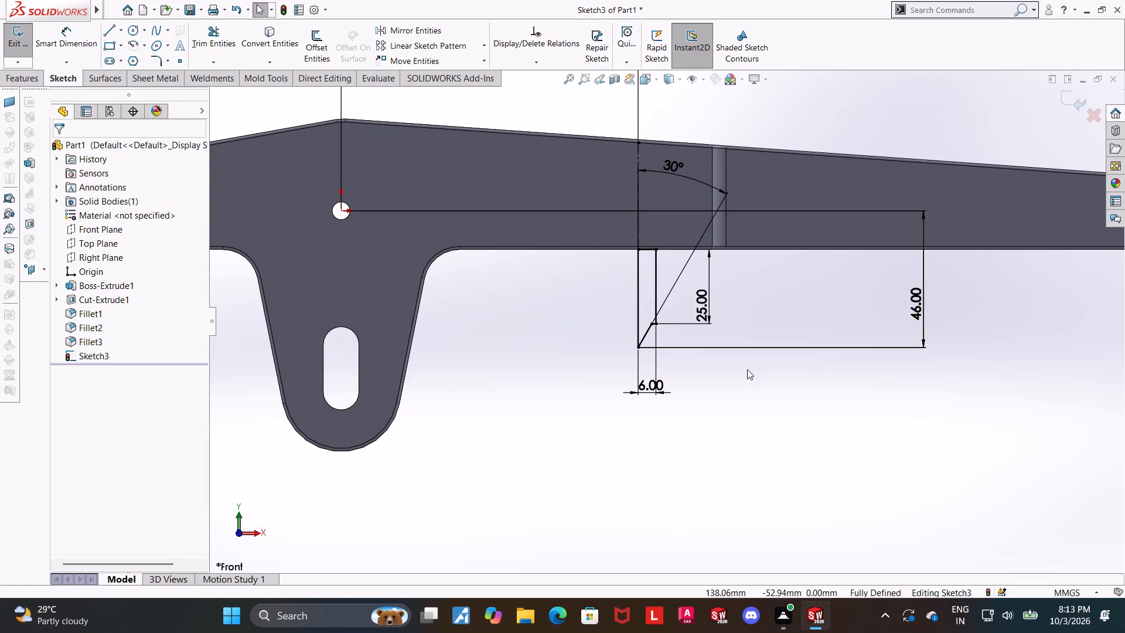
Check the pointed profile up close and exit the sketch.
scroll(672, 331, down, 4)
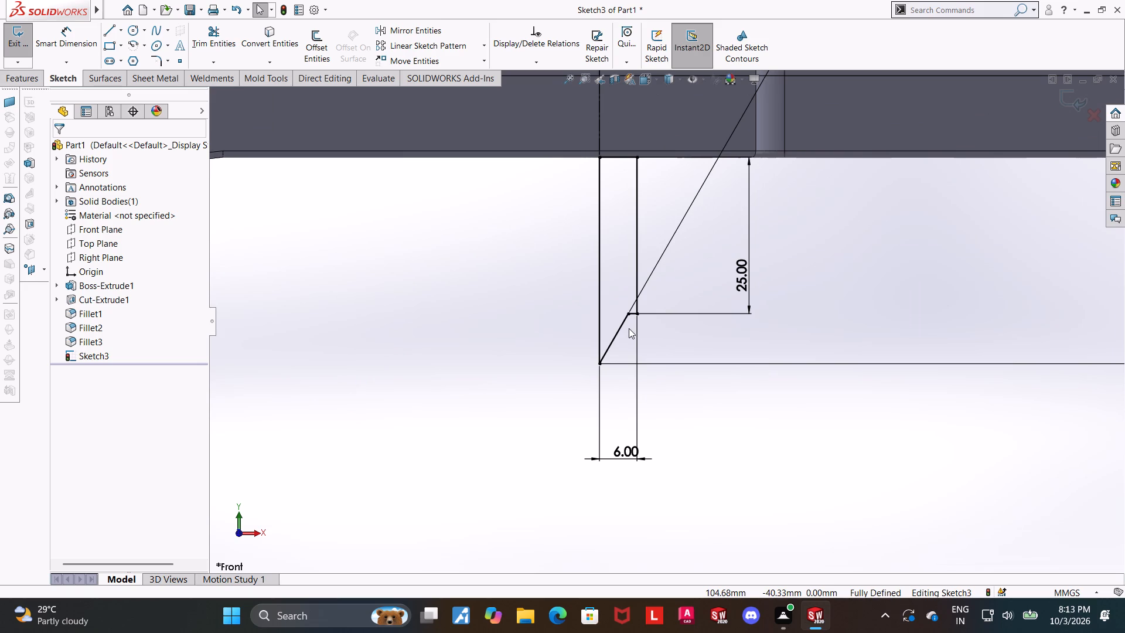
scroll(669, 326, up, 7)
key(Escape)
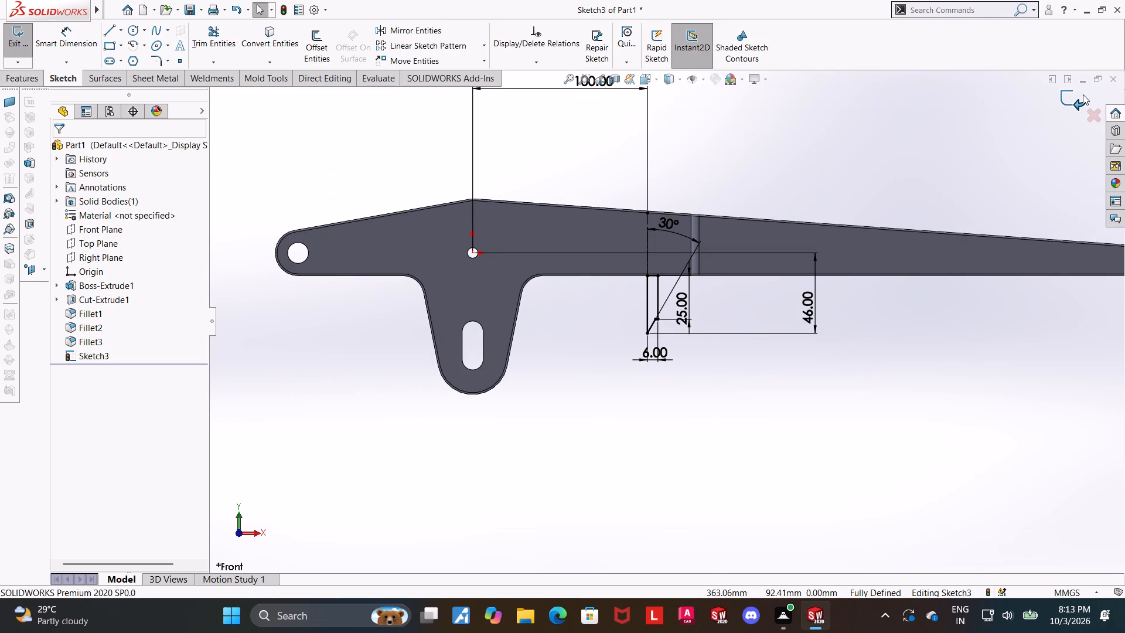
click(1081, 95)
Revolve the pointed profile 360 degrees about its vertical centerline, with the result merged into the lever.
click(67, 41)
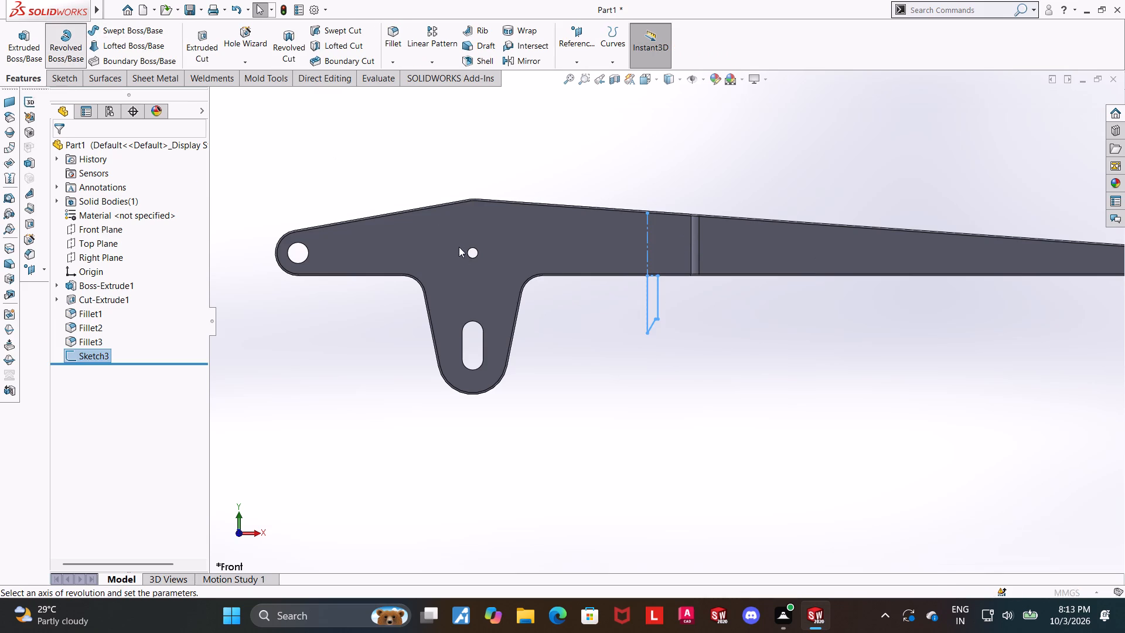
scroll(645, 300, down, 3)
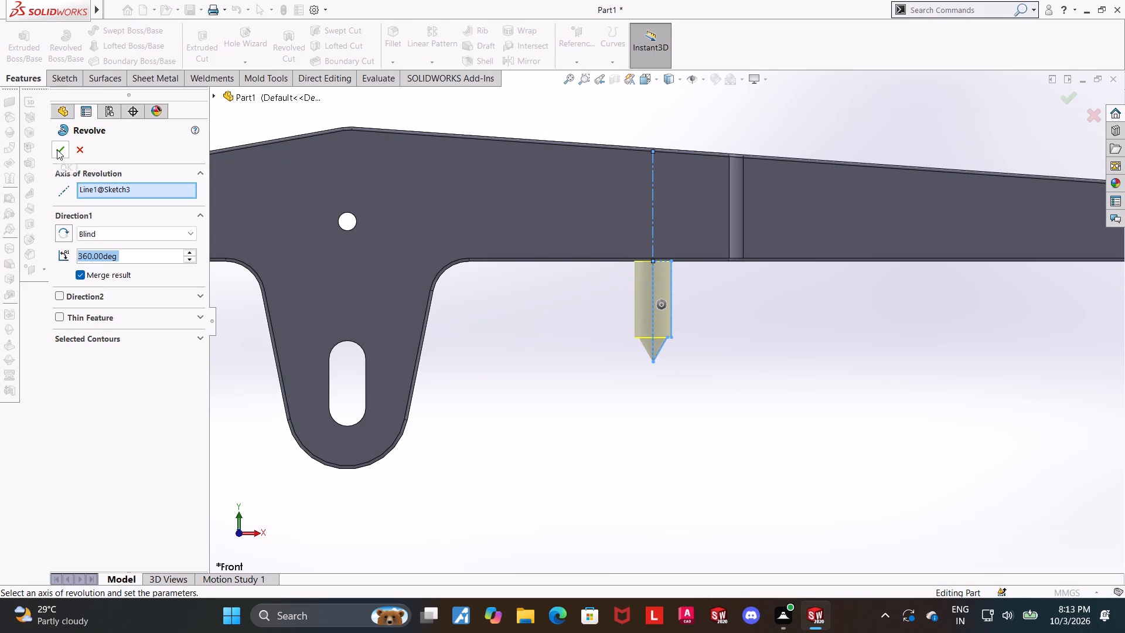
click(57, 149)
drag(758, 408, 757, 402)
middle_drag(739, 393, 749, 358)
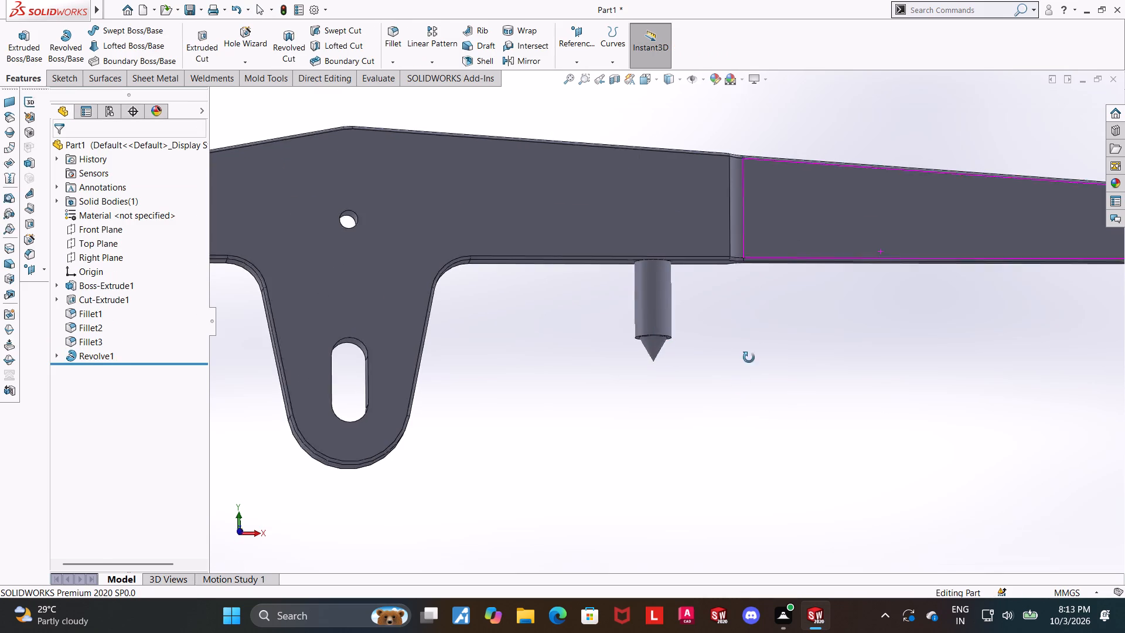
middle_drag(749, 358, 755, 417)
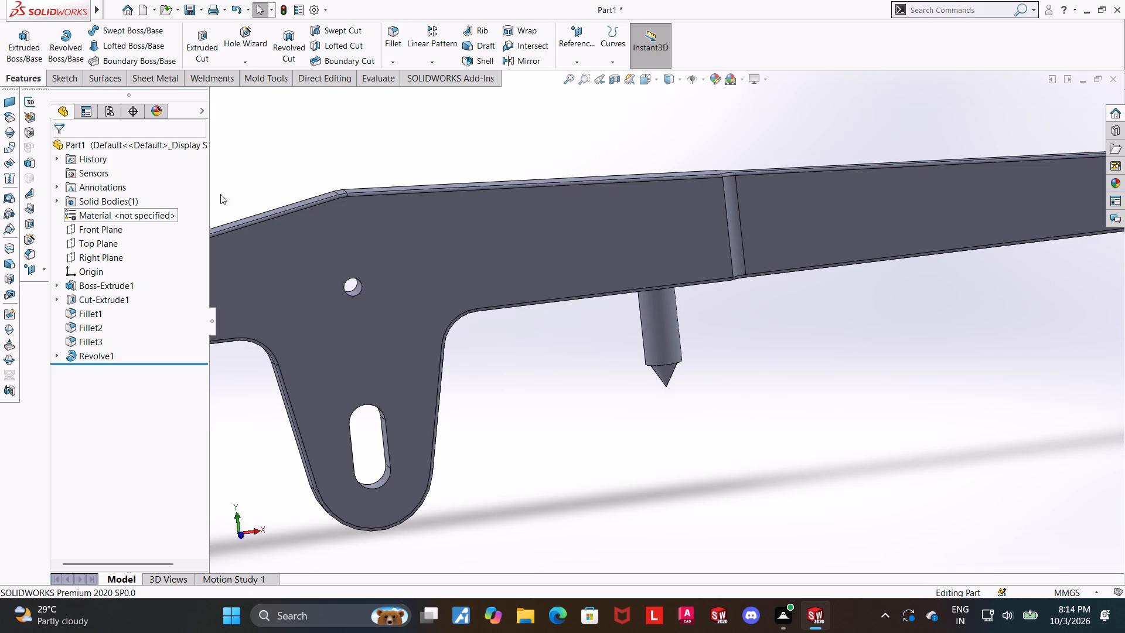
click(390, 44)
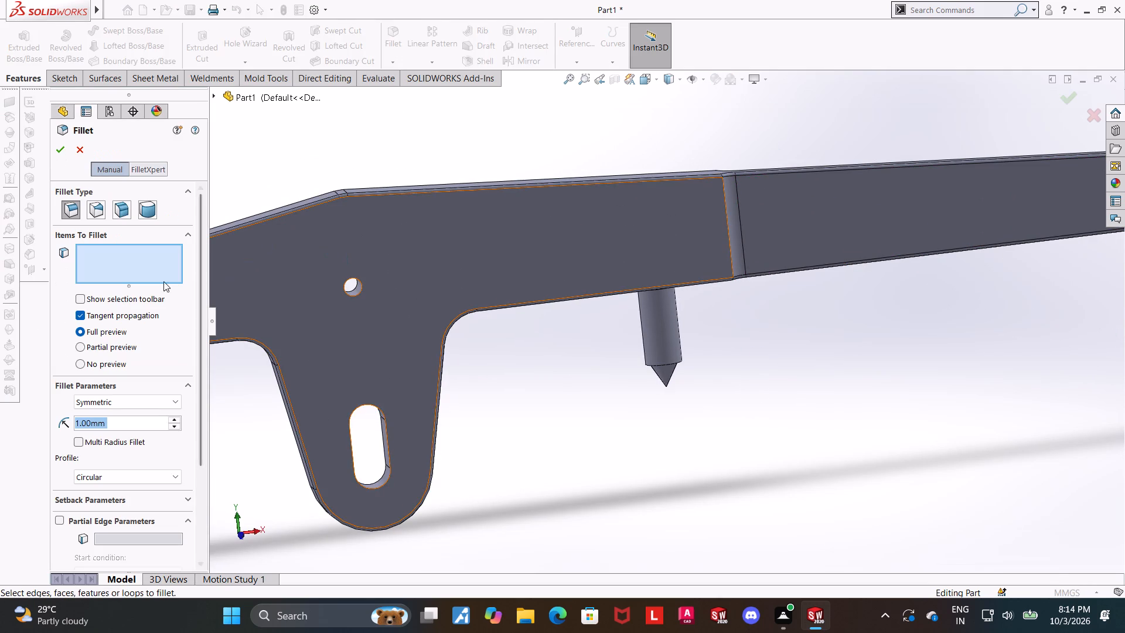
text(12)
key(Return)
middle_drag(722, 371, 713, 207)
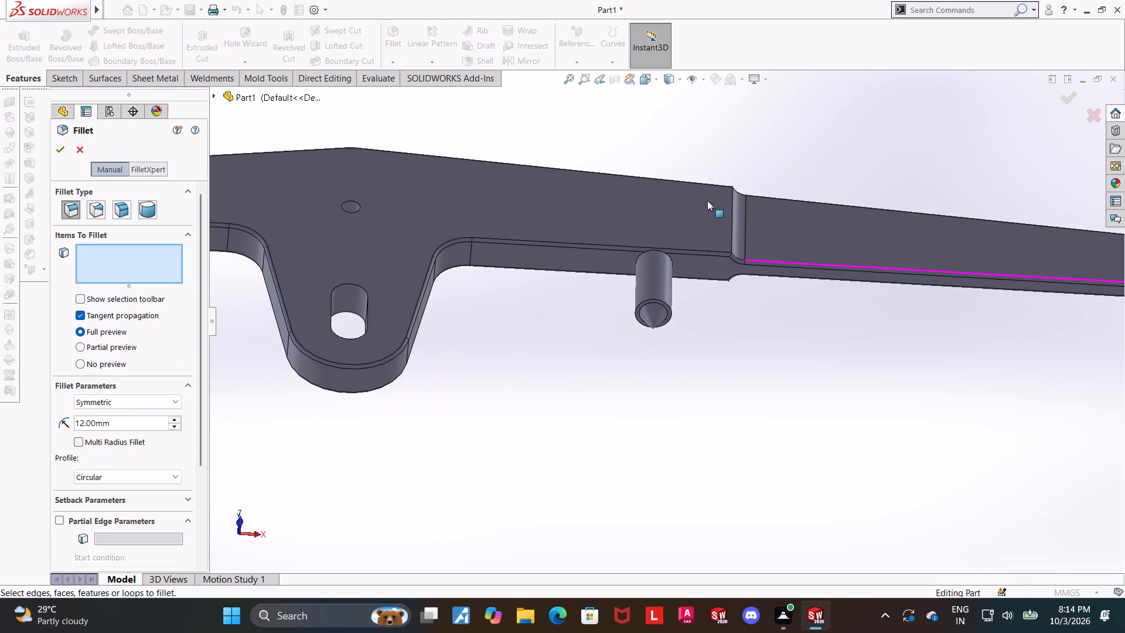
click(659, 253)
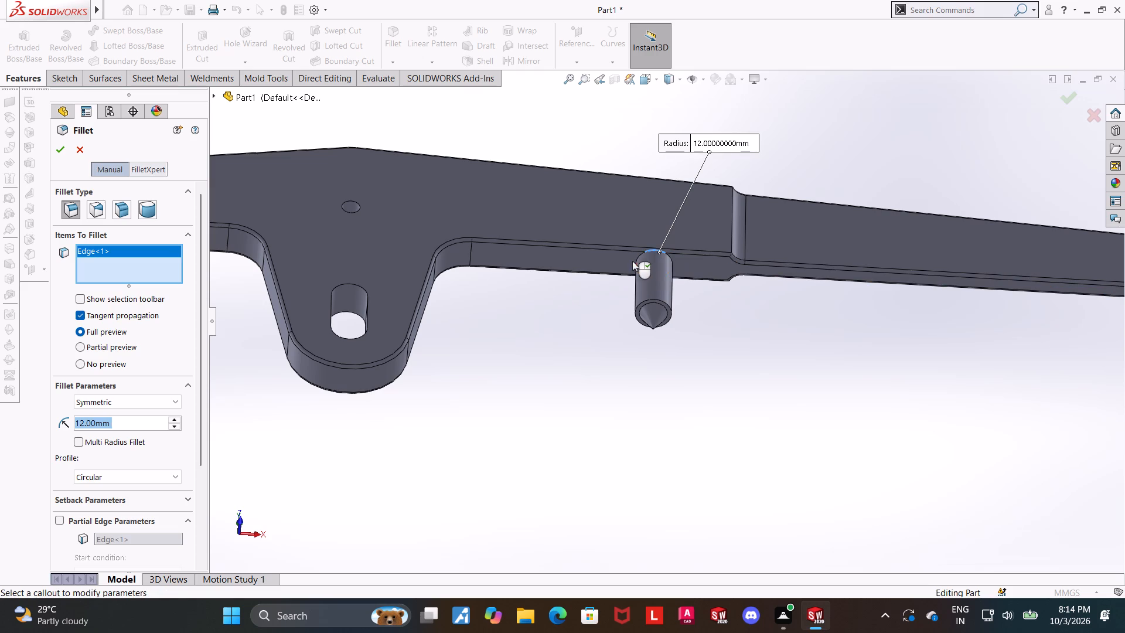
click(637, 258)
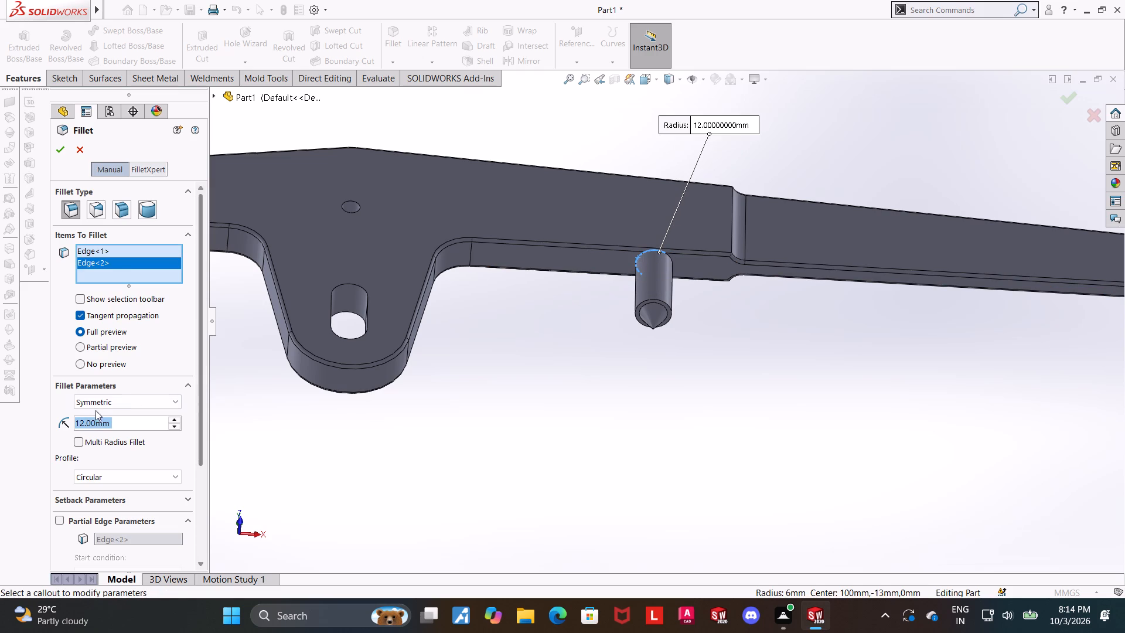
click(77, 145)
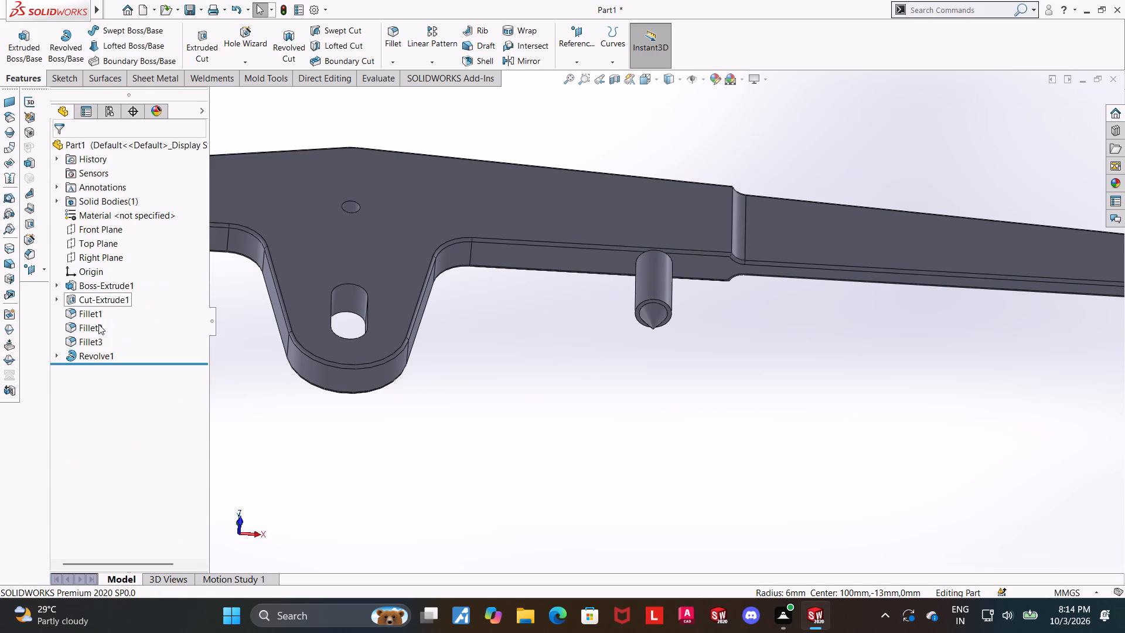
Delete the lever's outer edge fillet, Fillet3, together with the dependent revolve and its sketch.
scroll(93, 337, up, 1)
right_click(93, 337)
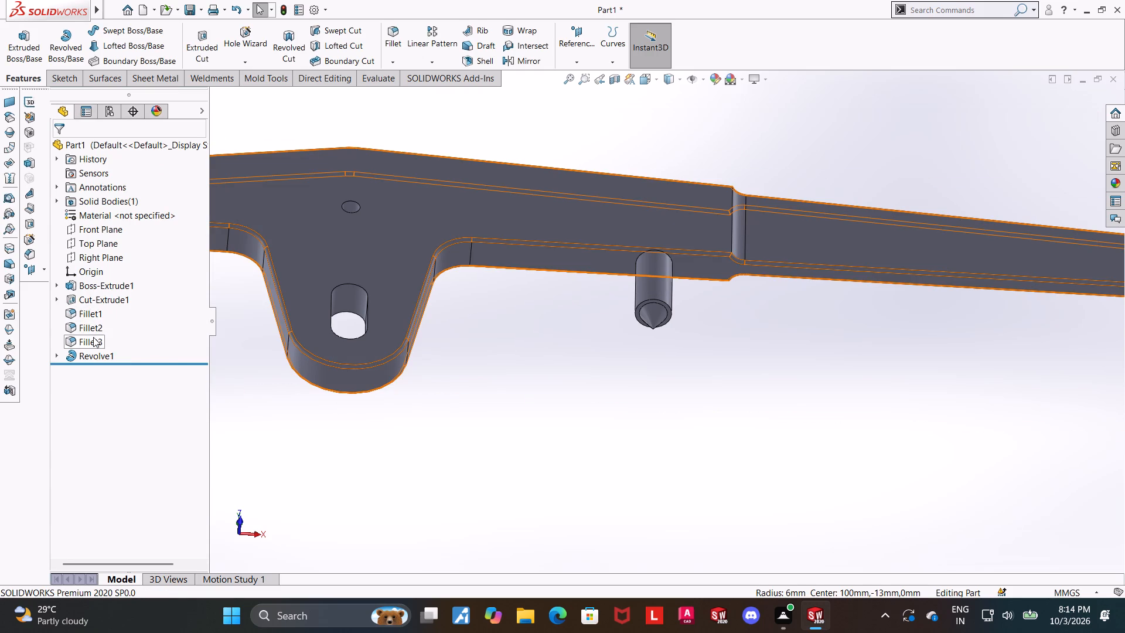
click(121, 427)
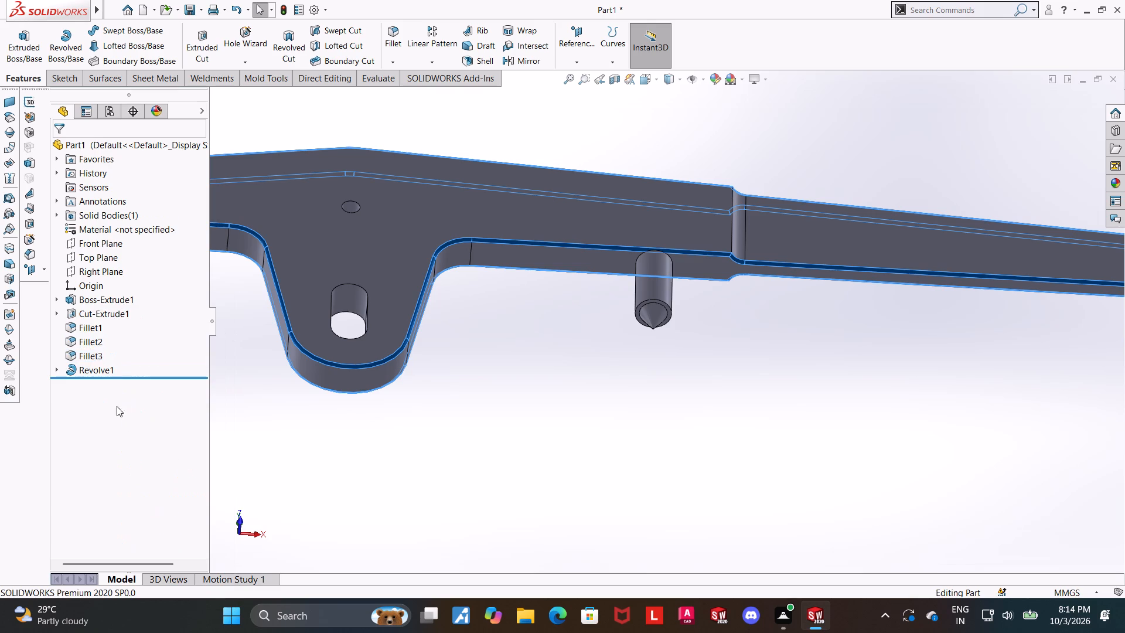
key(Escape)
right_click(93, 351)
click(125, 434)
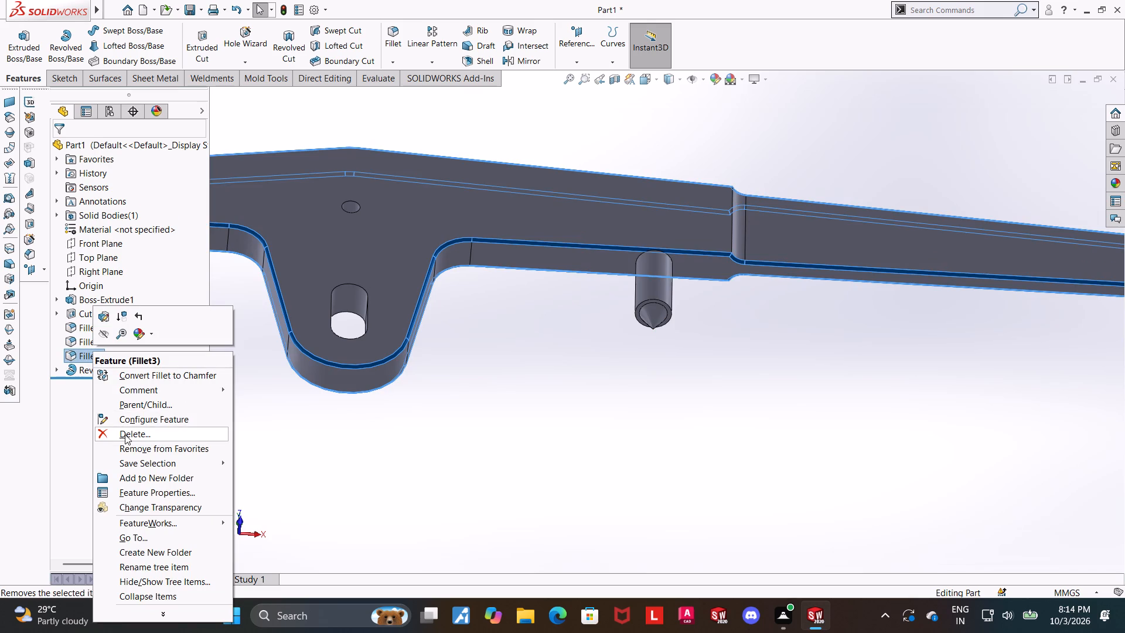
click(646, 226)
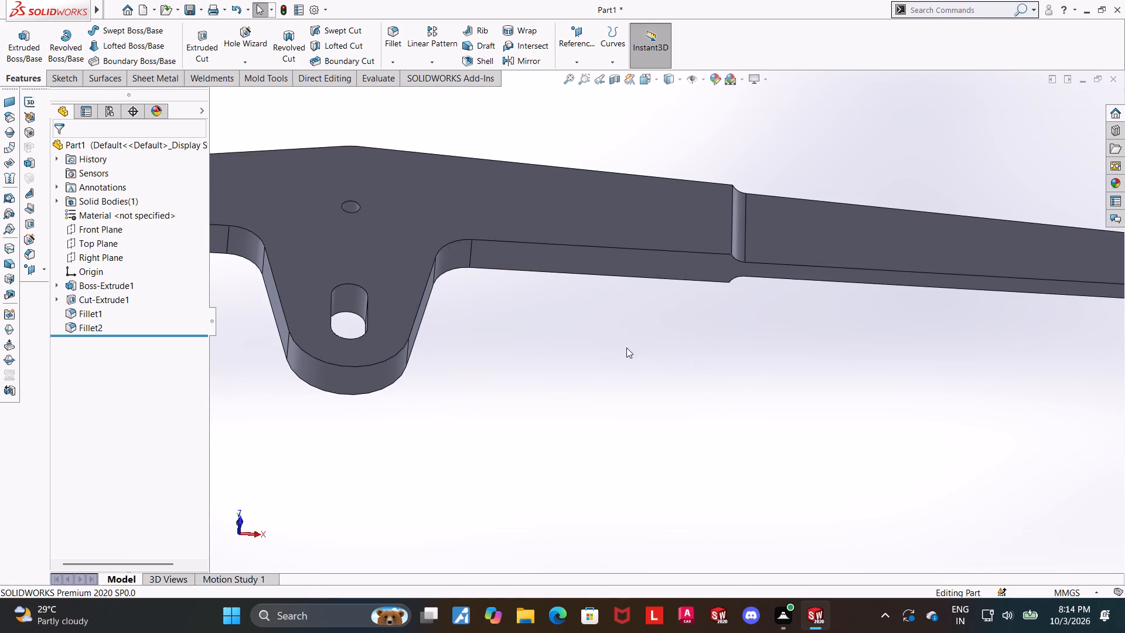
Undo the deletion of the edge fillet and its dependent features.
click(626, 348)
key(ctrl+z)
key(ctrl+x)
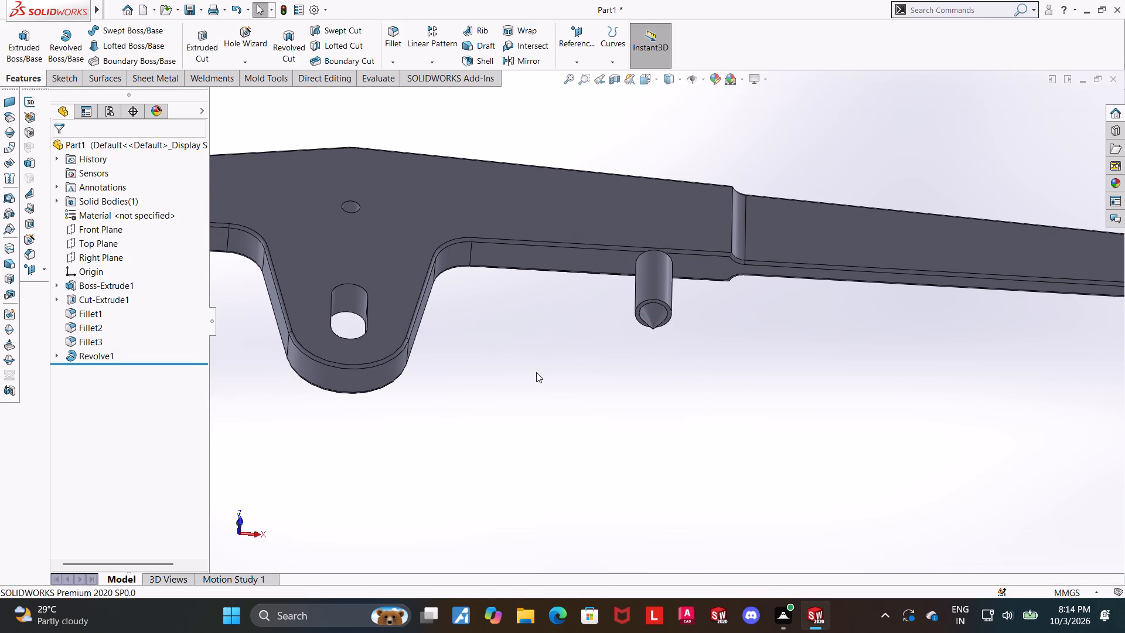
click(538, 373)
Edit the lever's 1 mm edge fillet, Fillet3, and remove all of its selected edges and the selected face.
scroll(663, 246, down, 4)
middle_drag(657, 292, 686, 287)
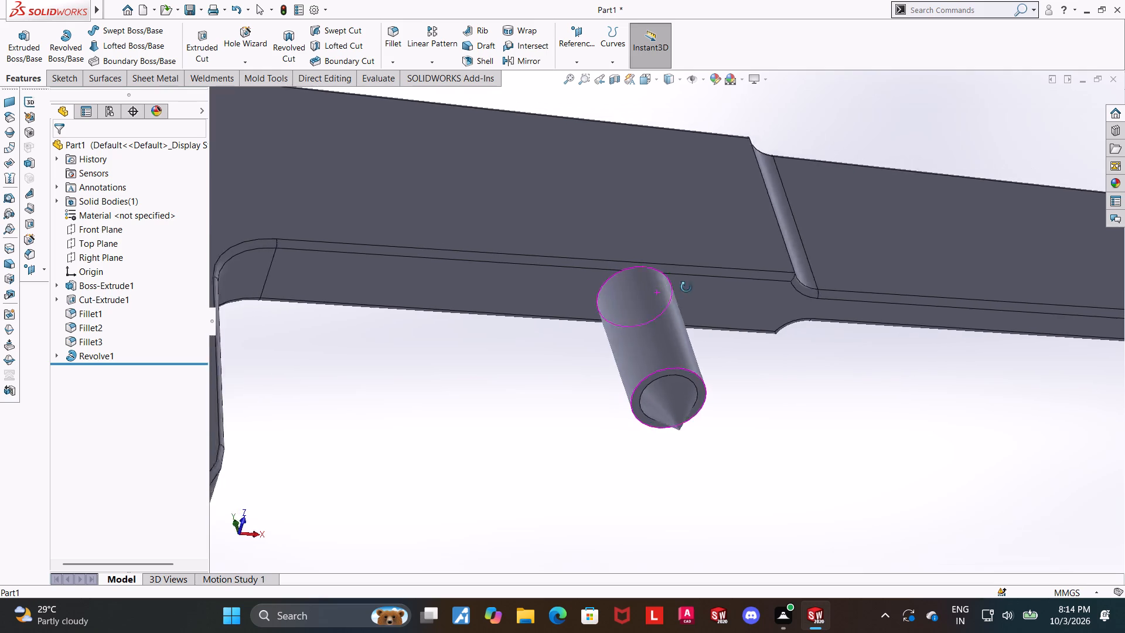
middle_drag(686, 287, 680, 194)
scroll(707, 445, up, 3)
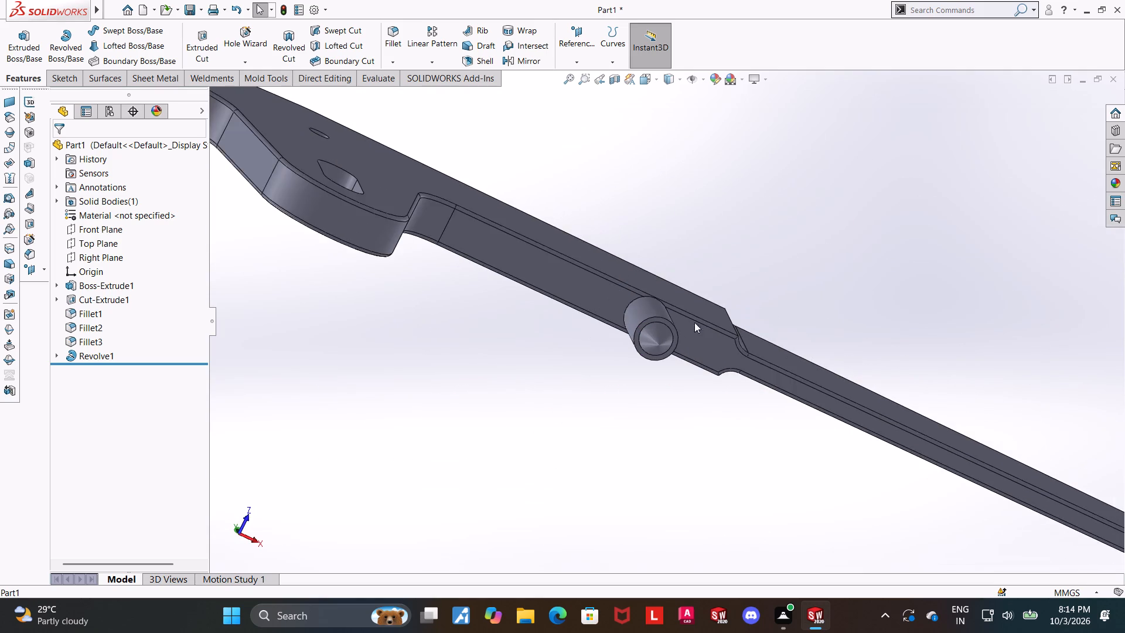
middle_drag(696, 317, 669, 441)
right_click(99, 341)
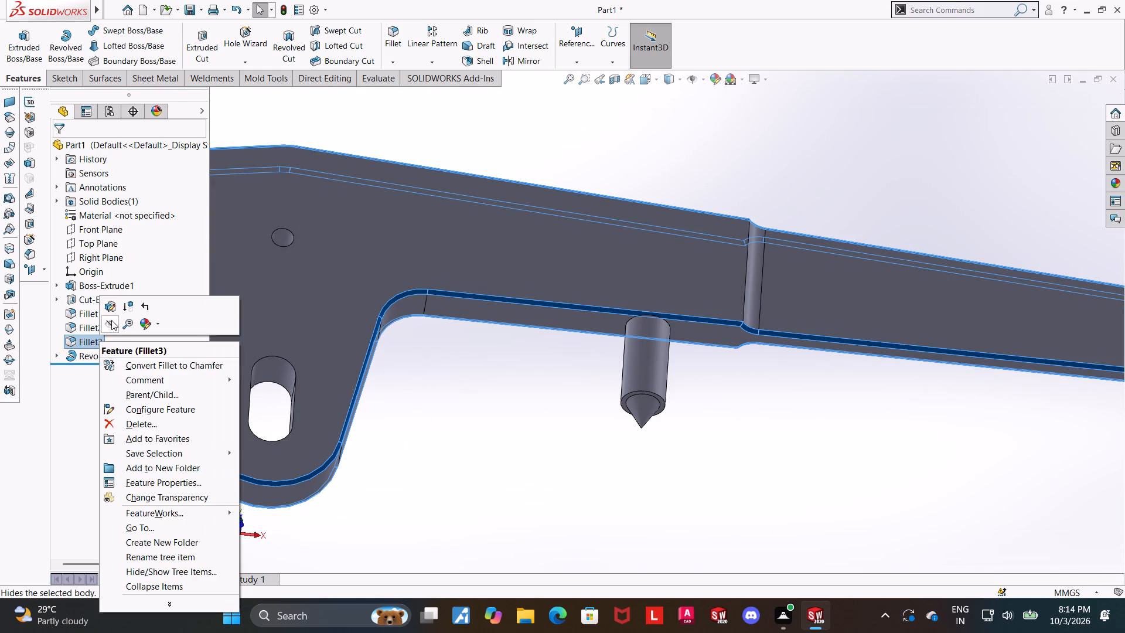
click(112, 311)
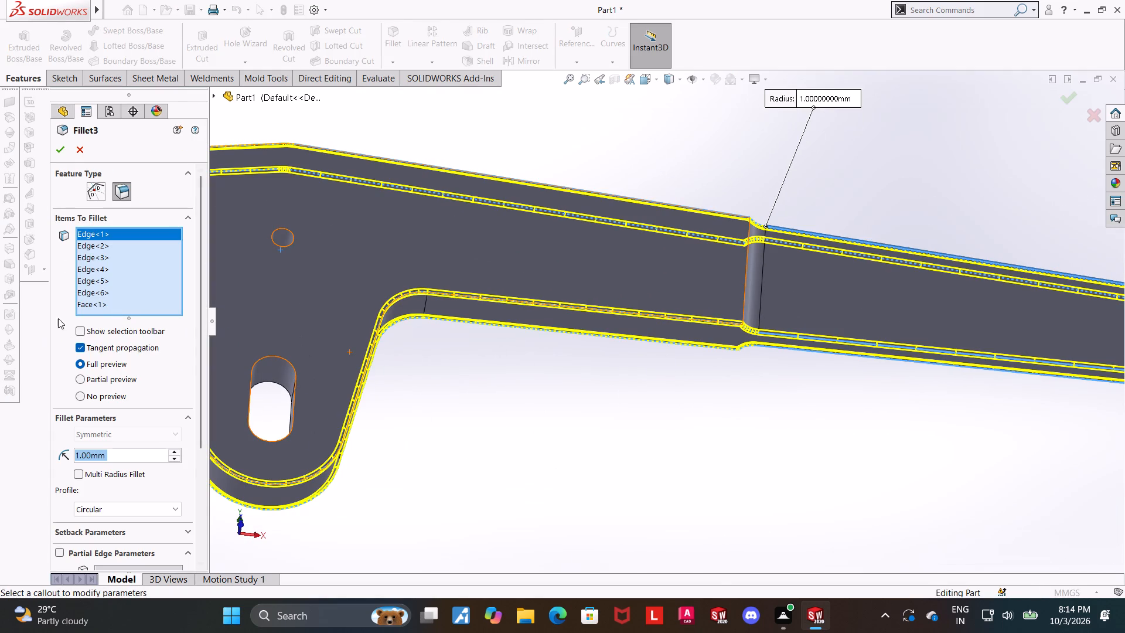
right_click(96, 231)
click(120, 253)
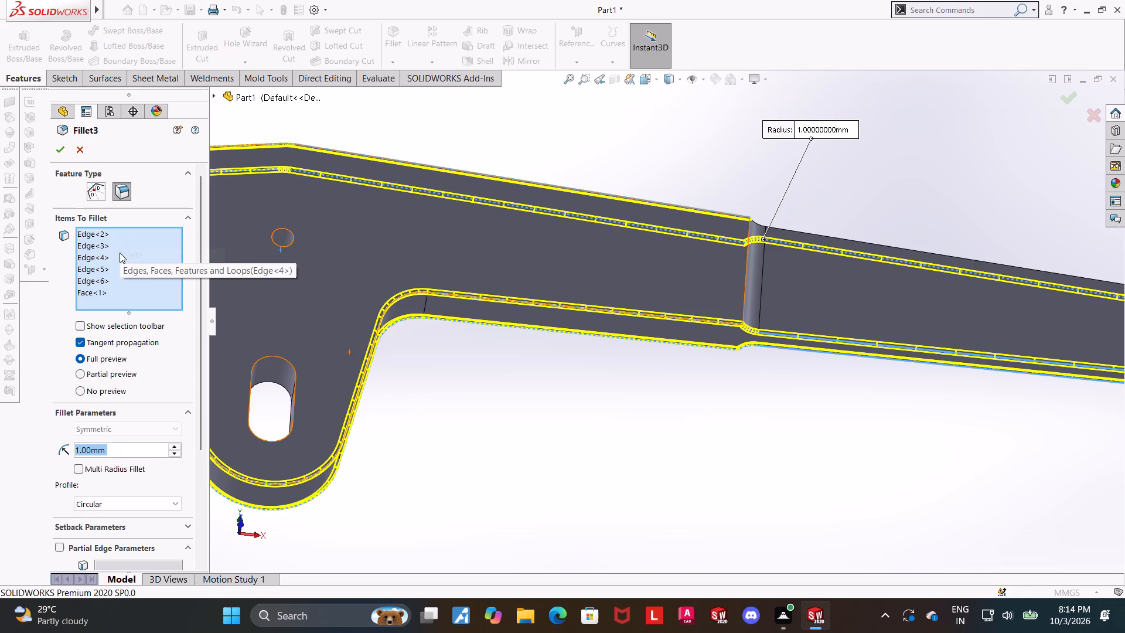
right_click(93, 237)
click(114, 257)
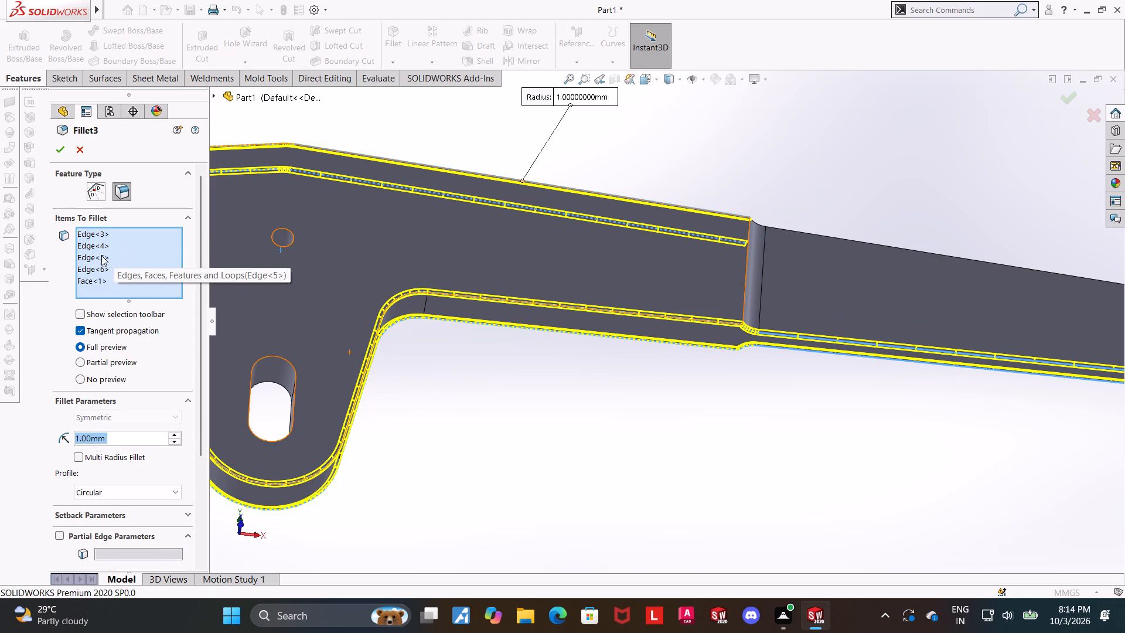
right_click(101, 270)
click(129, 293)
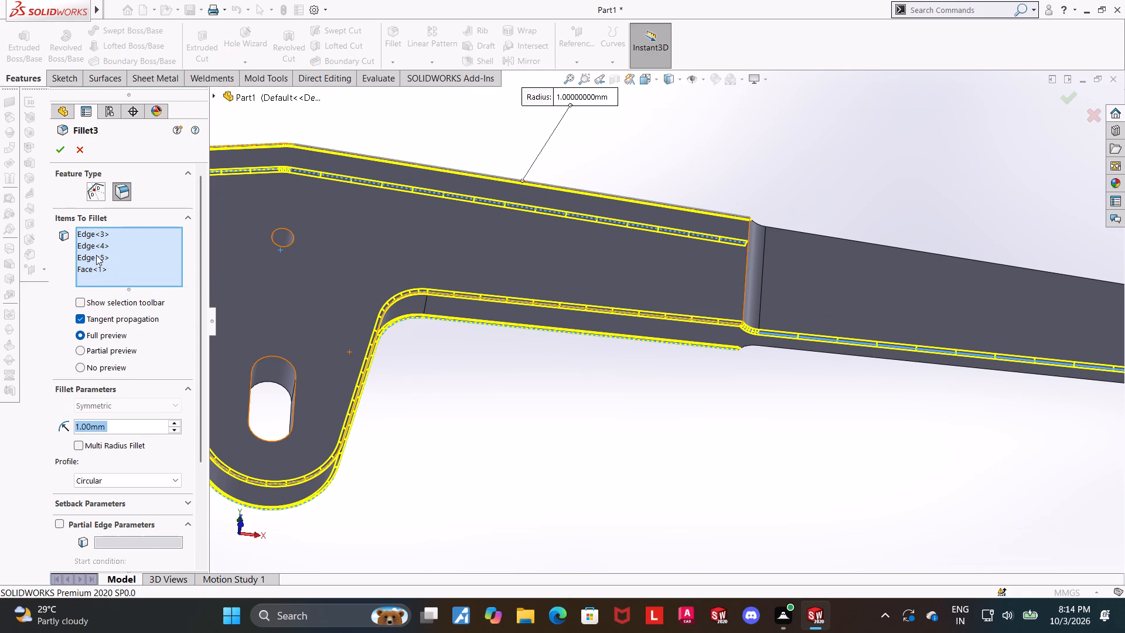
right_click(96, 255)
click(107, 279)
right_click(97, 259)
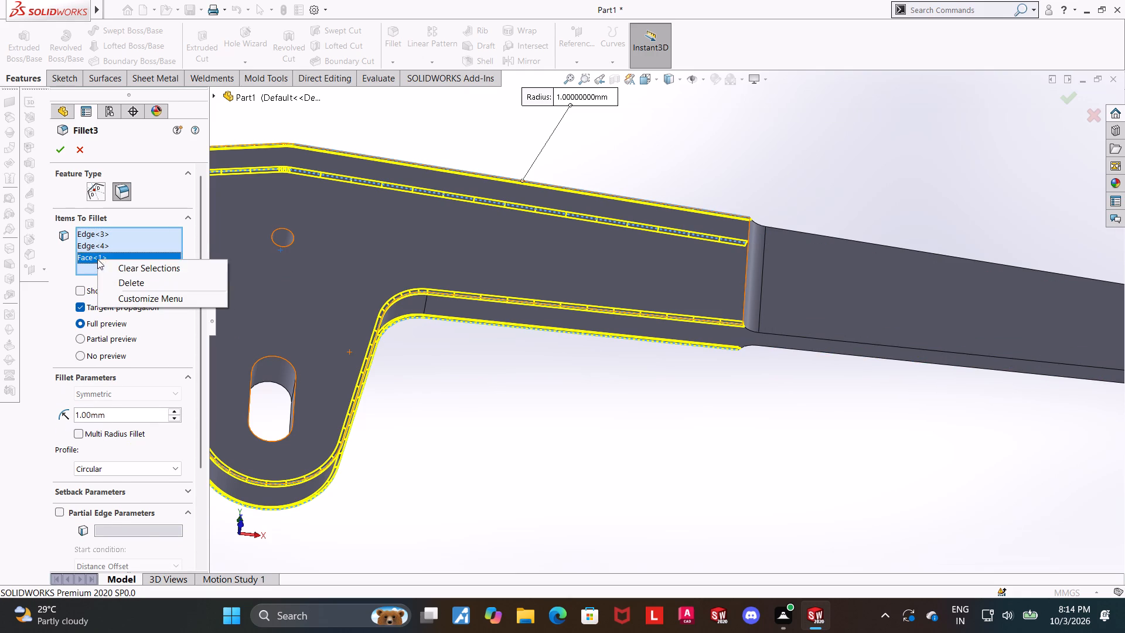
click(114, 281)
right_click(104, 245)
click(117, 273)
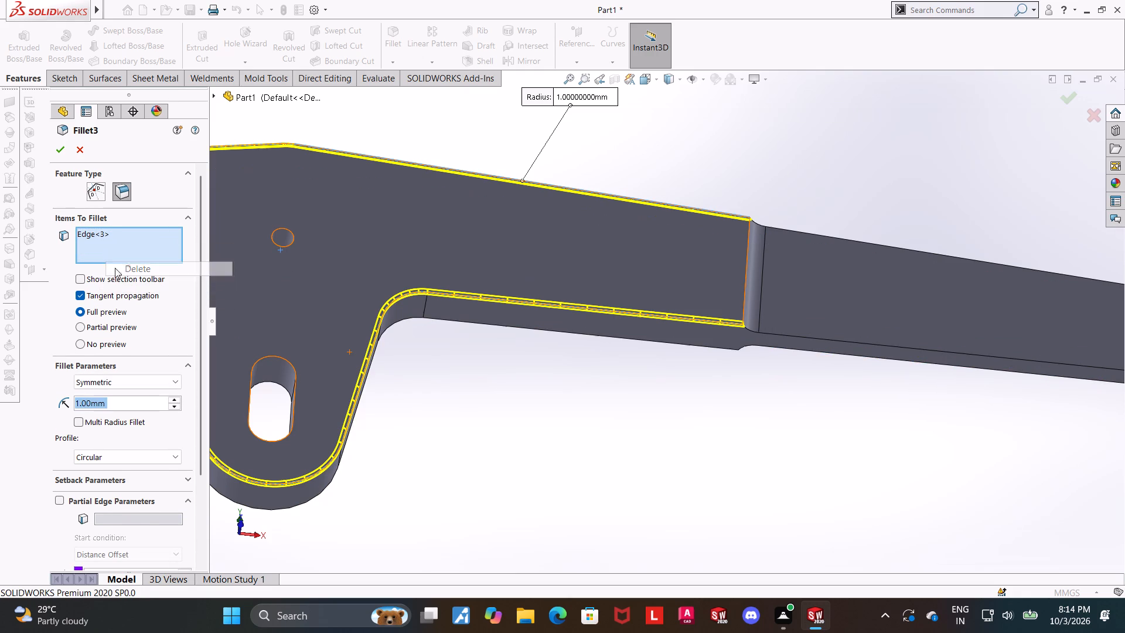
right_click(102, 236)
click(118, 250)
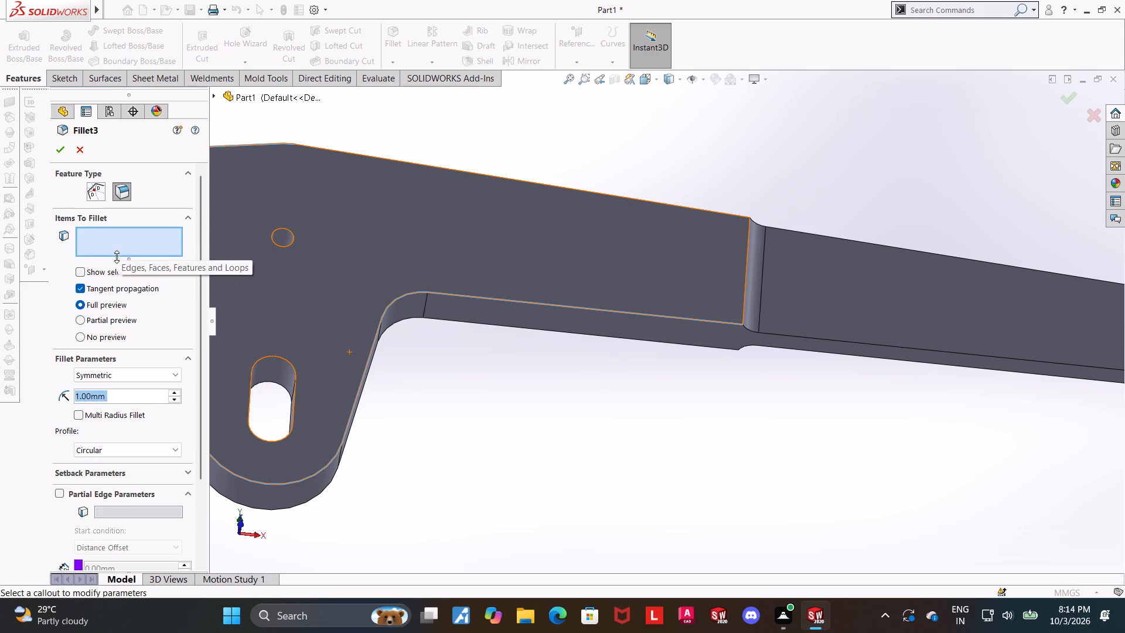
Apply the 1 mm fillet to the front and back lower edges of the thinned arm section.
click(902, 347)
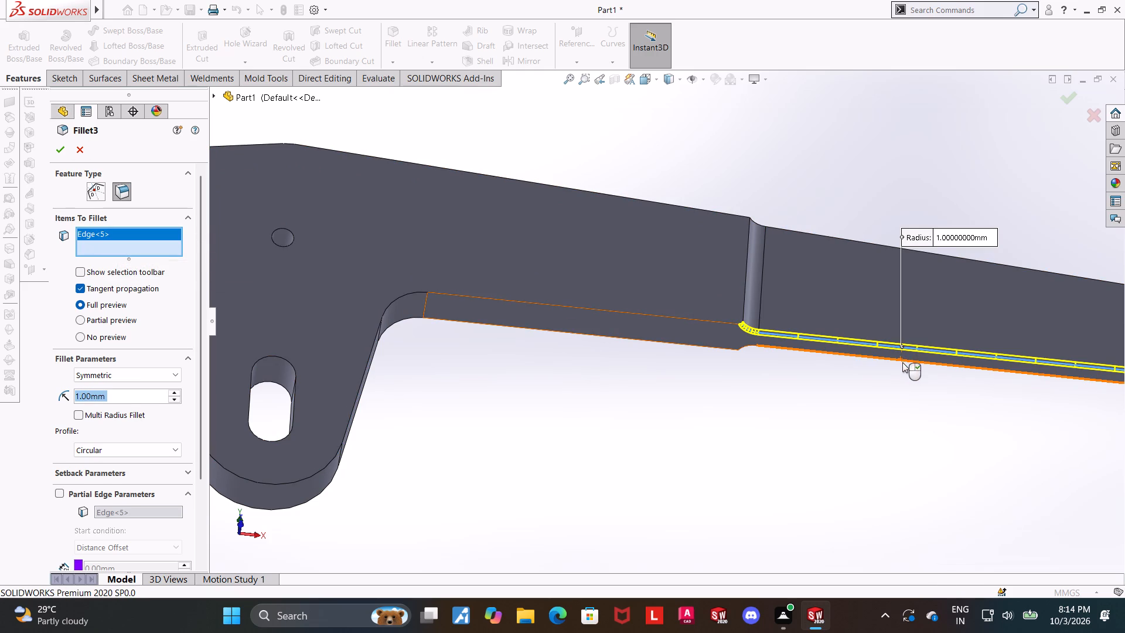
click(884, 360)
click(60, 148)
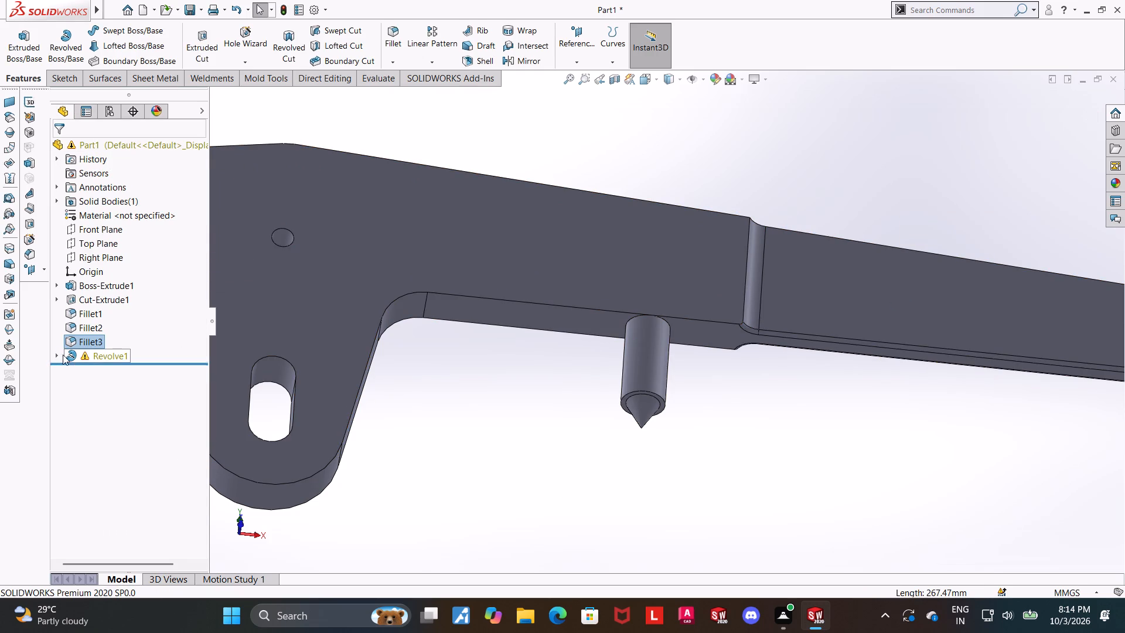
Open the revolved pin's profile sketch, examine where the profile meets the arm's underside from several angles, and exit the sketch.
click(55, 353)
click(93, 369)
click(101, 332)
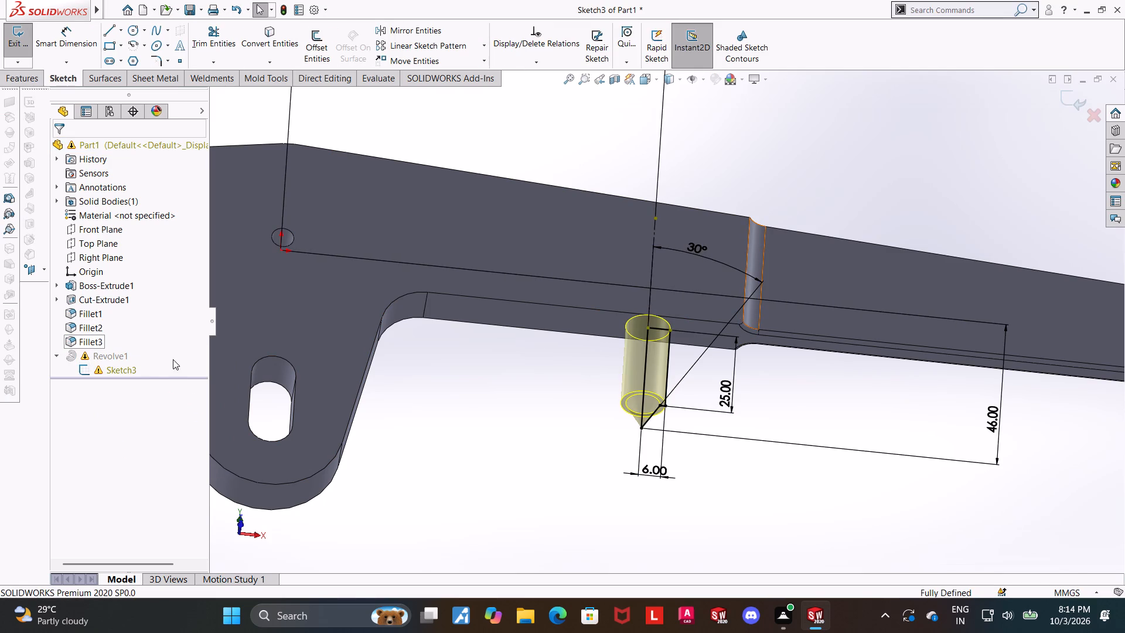
middle_drag(677, 440, 687, 527)
scroll(755, 437, up, 4)
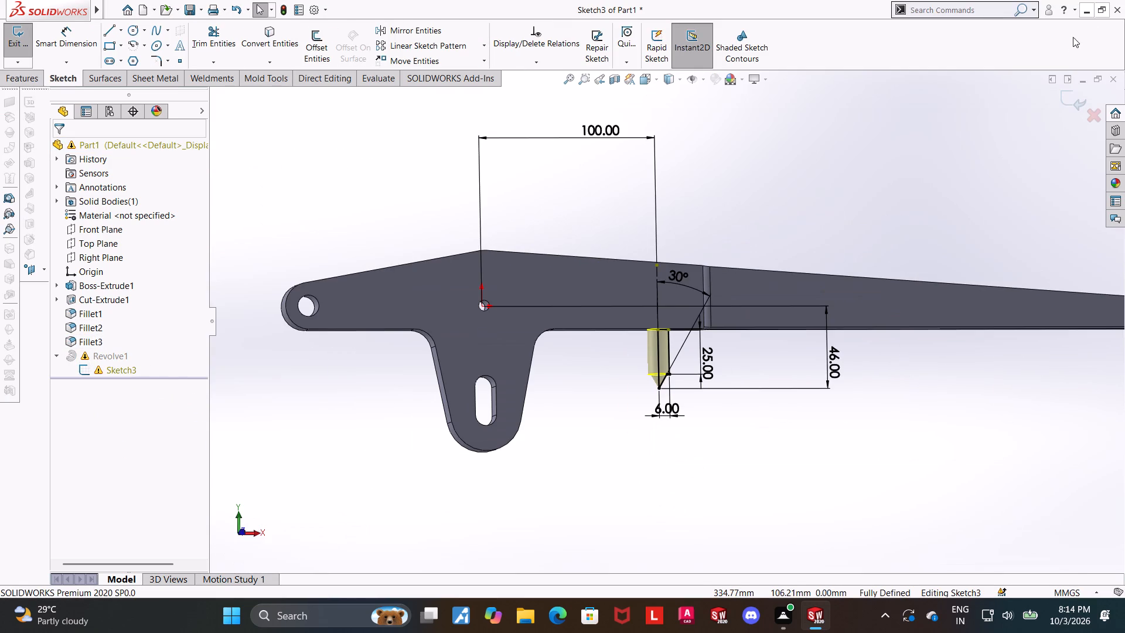
click(650, 76)
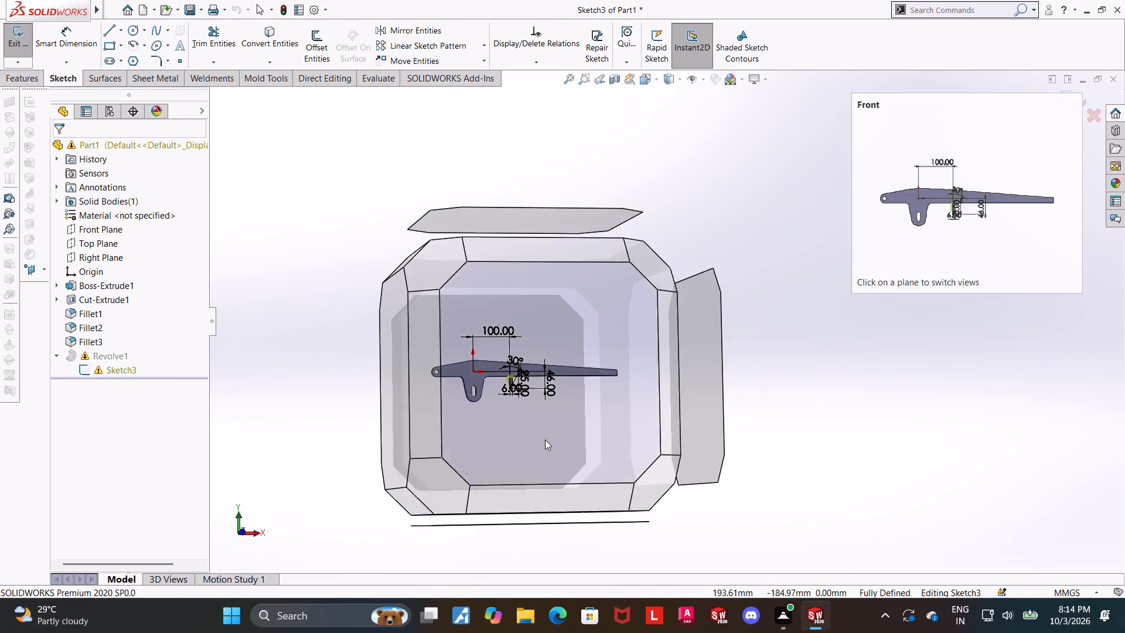
click(545, 440)
scroll(643, 338, down, 13)
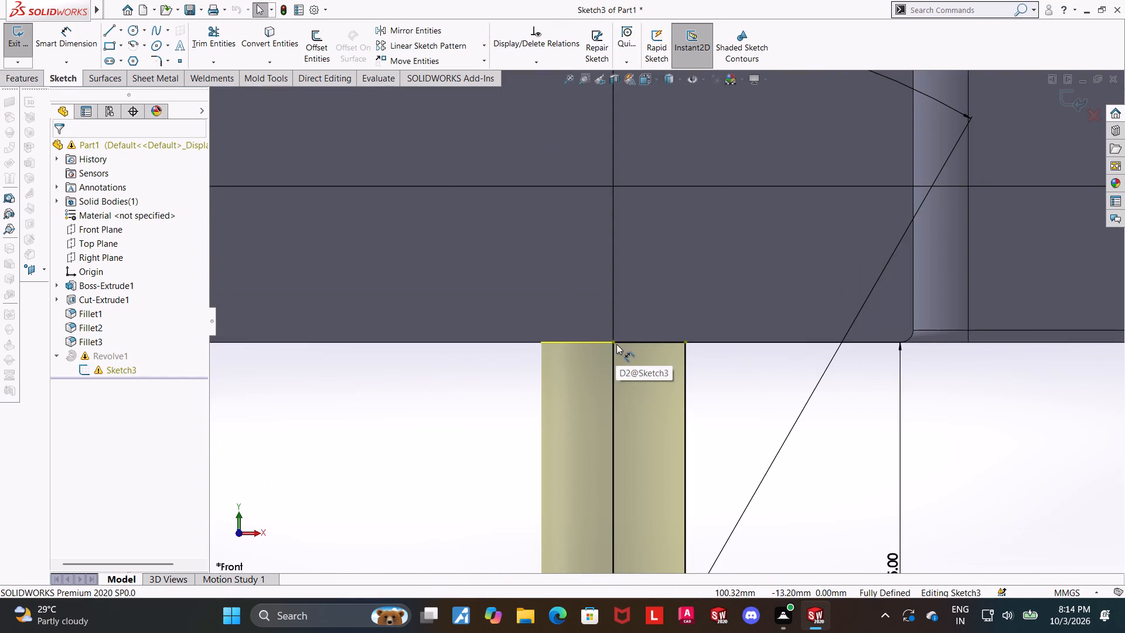
scroll(628, 349, up, 3)
scroll(663, 336, down, 6)
middle_drag(727, 369, 733, 259)
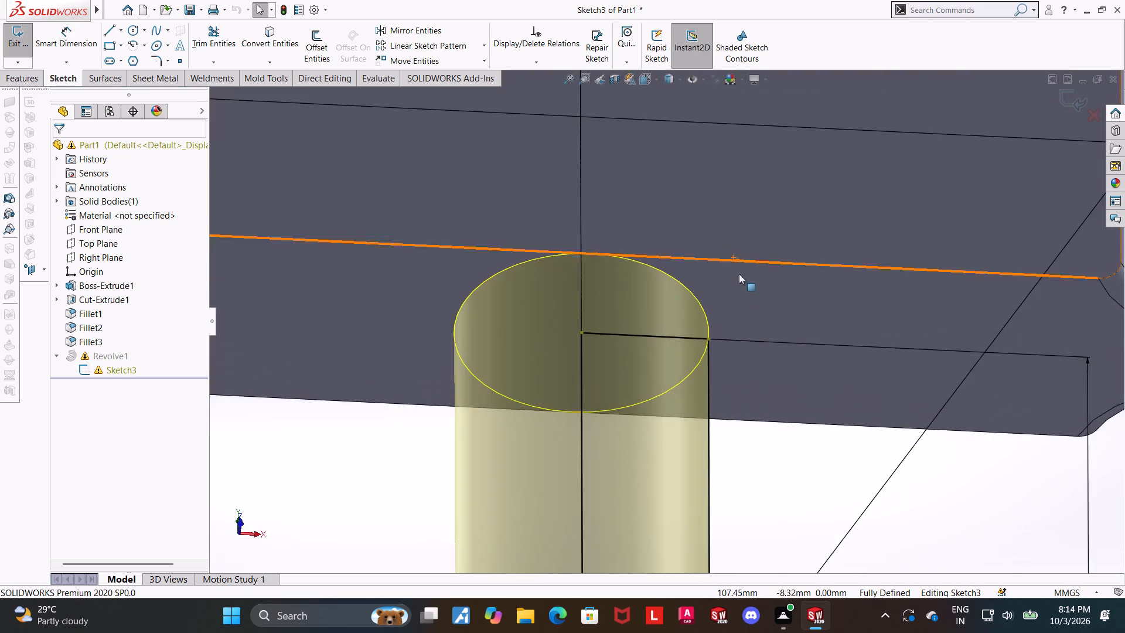
scroll(739, 295, up, 4)
scroll(734, 393, up, 6)
middle_drag(731, 393, 732, 402)
middle_drag(709, 395, 711, 307)
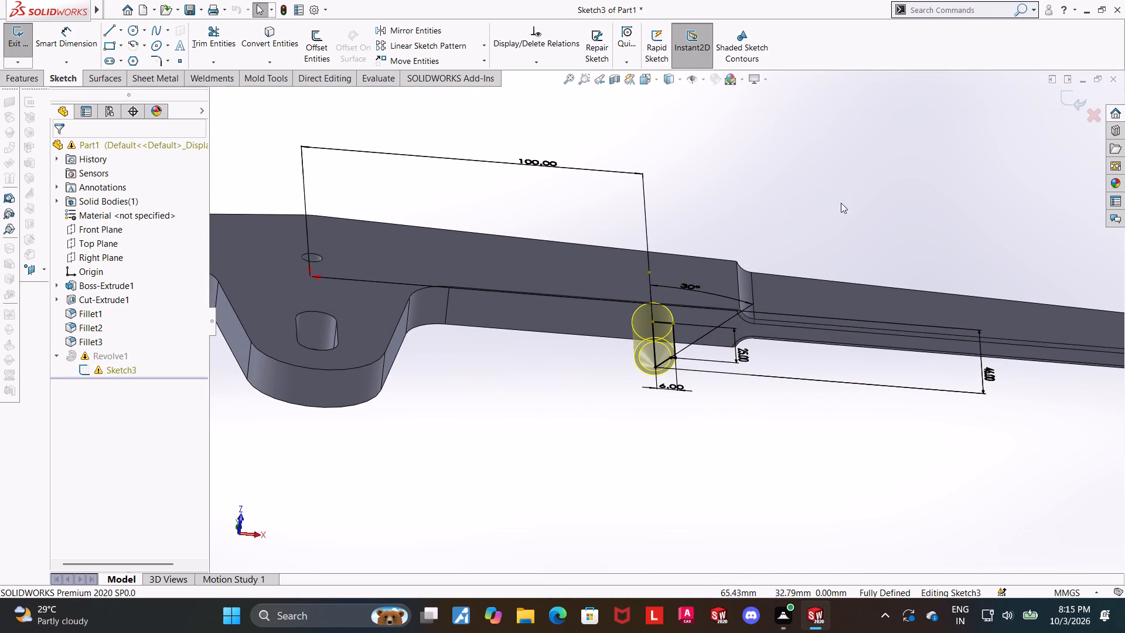
click(1059, 100)
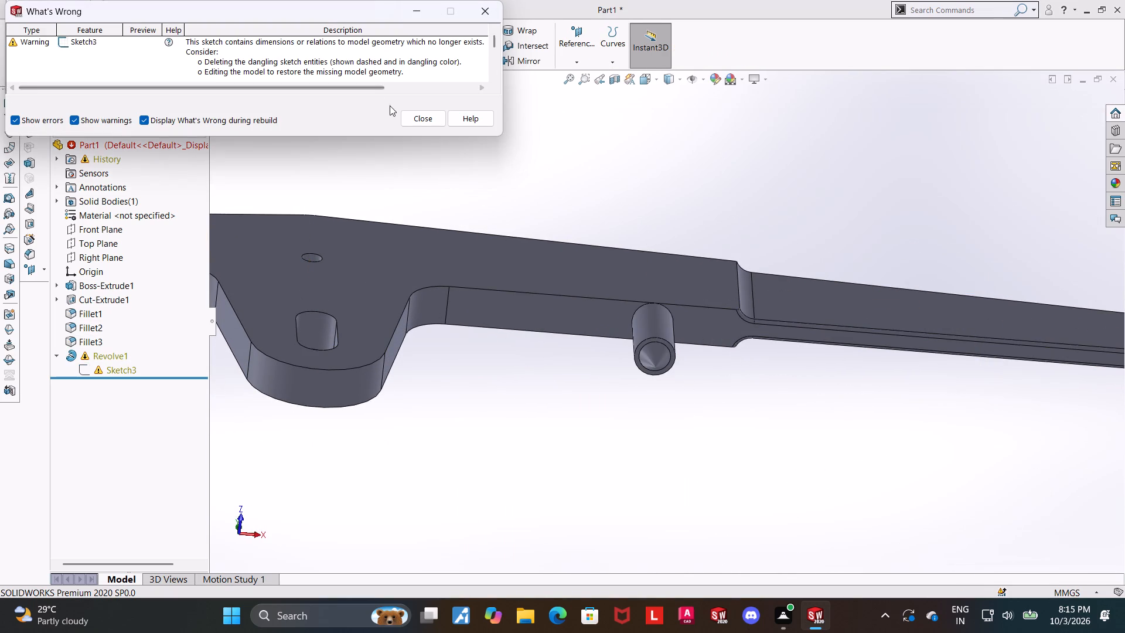
click(417, 117)
Delete the 1 mm edge fillet, Fillet3, together with its dependent revolve and profile sketch.
scroll(86, 344, up, 1)
right_click(86, 344)
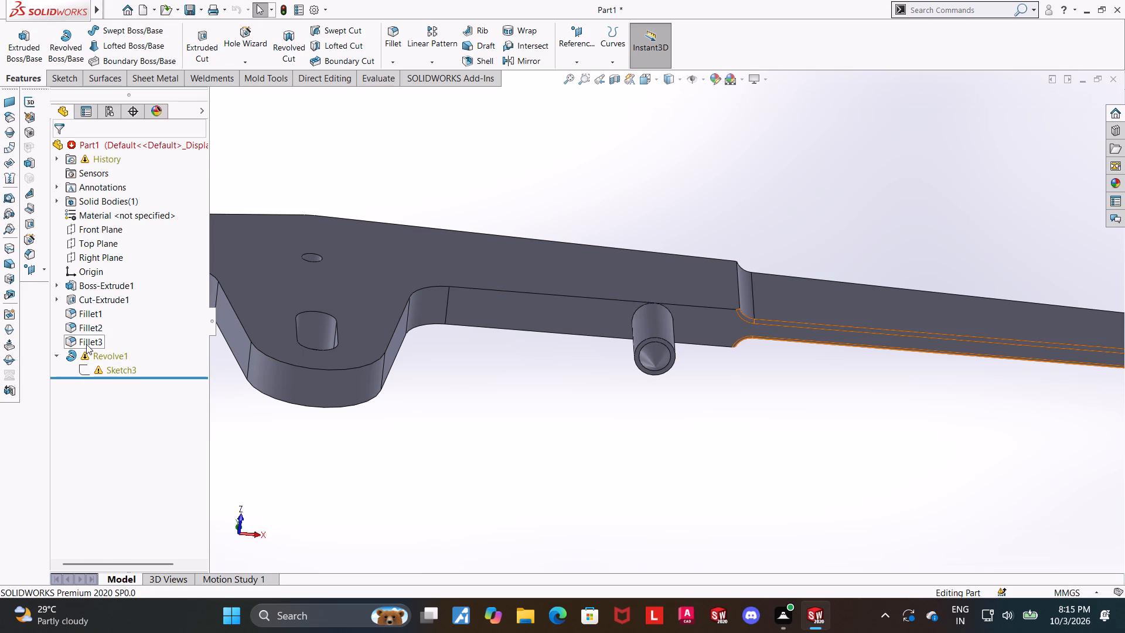
click(122, 430)
click(660, 234)
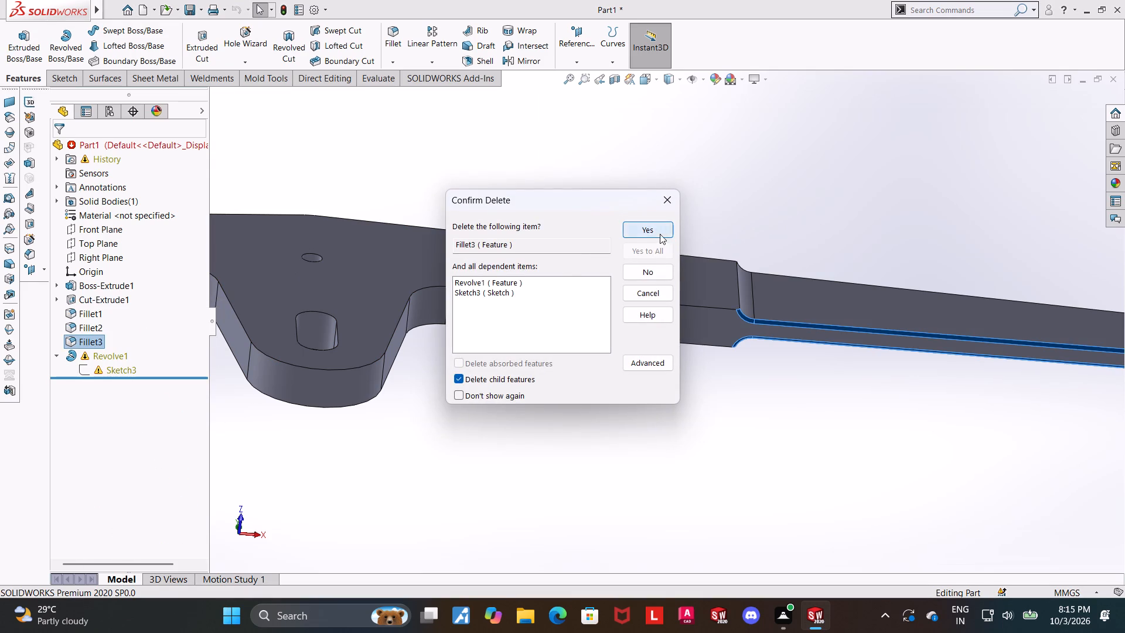
Start a new sketch on the Front Plane and orient the view normal to it.
scroll(440, 357, up, 2)
middle_drag(495, 349, 496, 385)
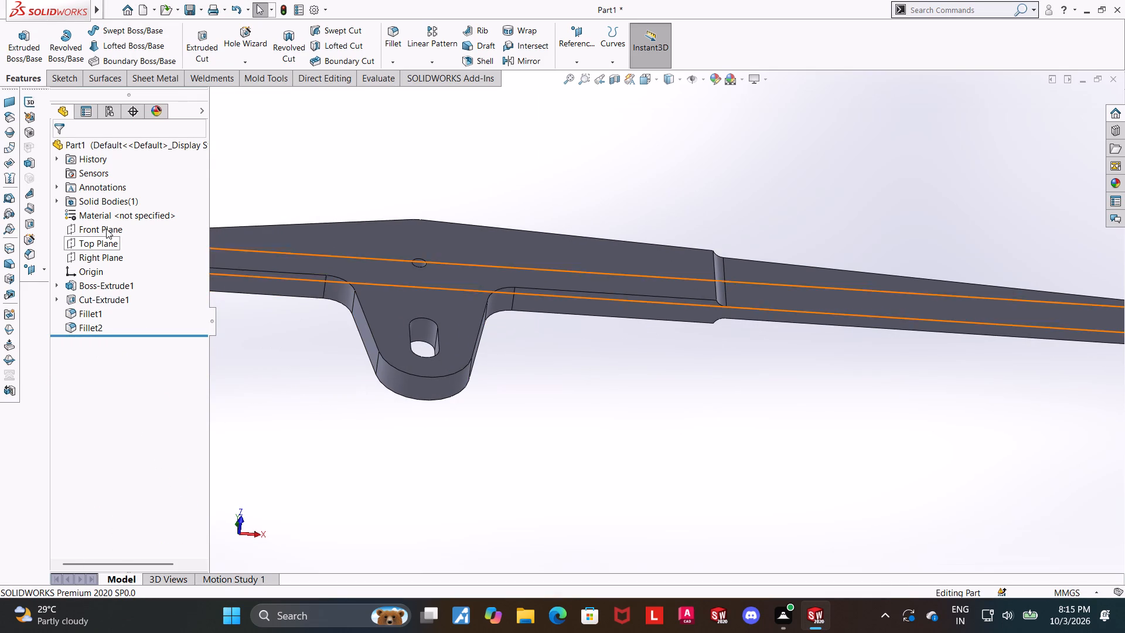
click(106, 229)
click(118, 214)
click(110, 340)
click(146, 318)
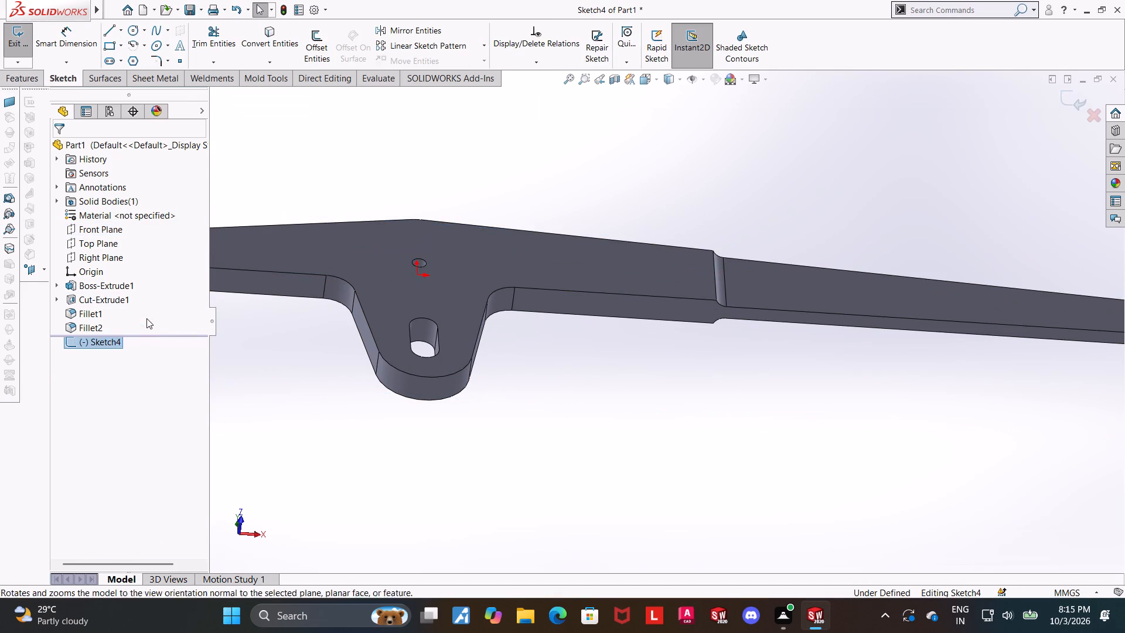
scroll(623, 379, up, 1)
scroll(648, 315, down, 3)
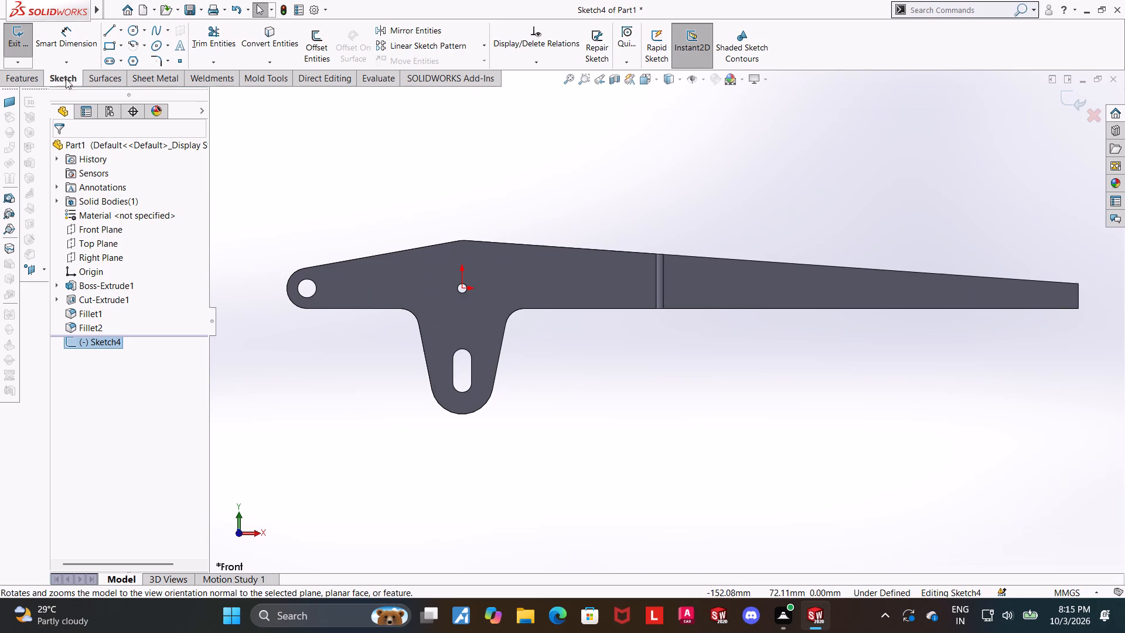
Draw a vertical centerline across the arm, from its sloped upper edge to its lower edge, just before the thinned section.
click(118, 33)
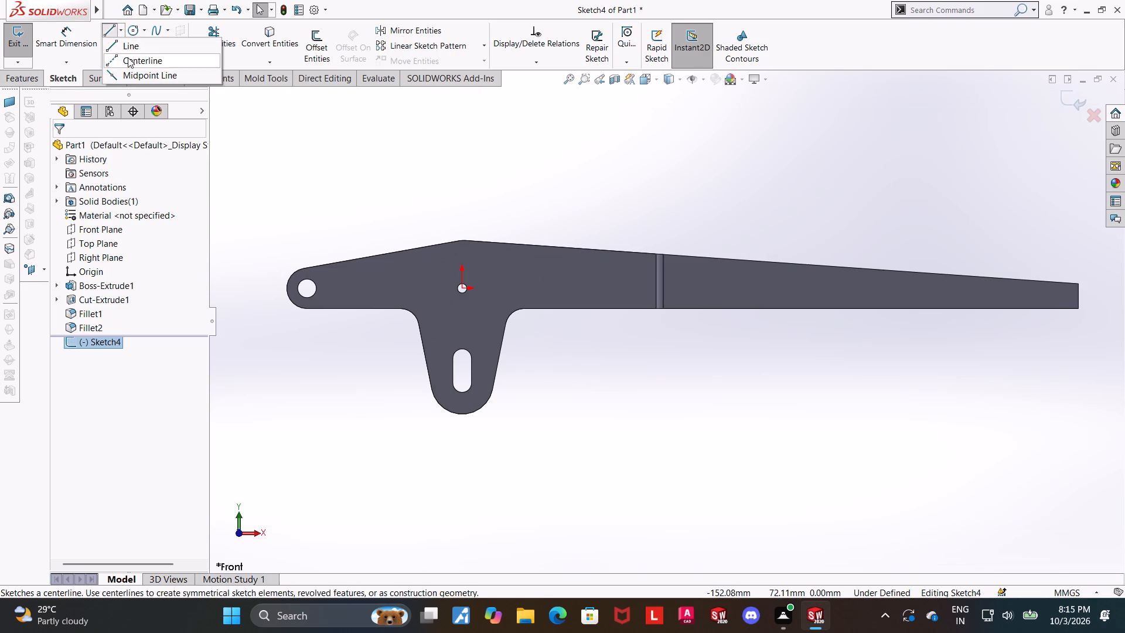
click(128, 59)
click(597, 250)
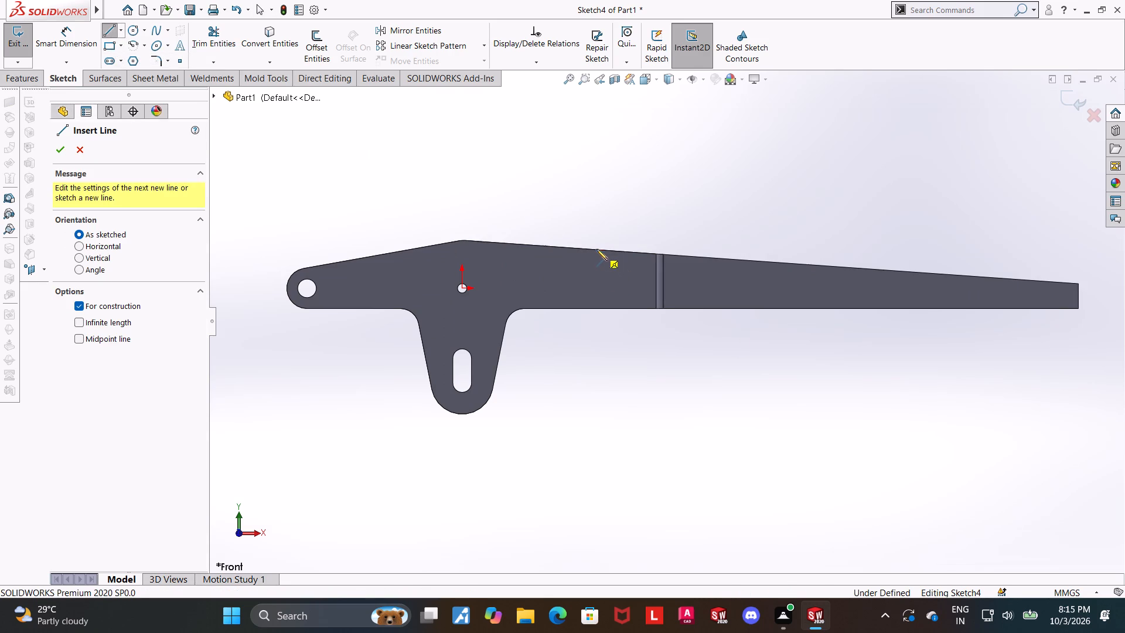
click(598, 306)
key(Escape)
key(Escape)
Dimension the centerline at 100 mm horizontally from the origin.
click(73, 39)
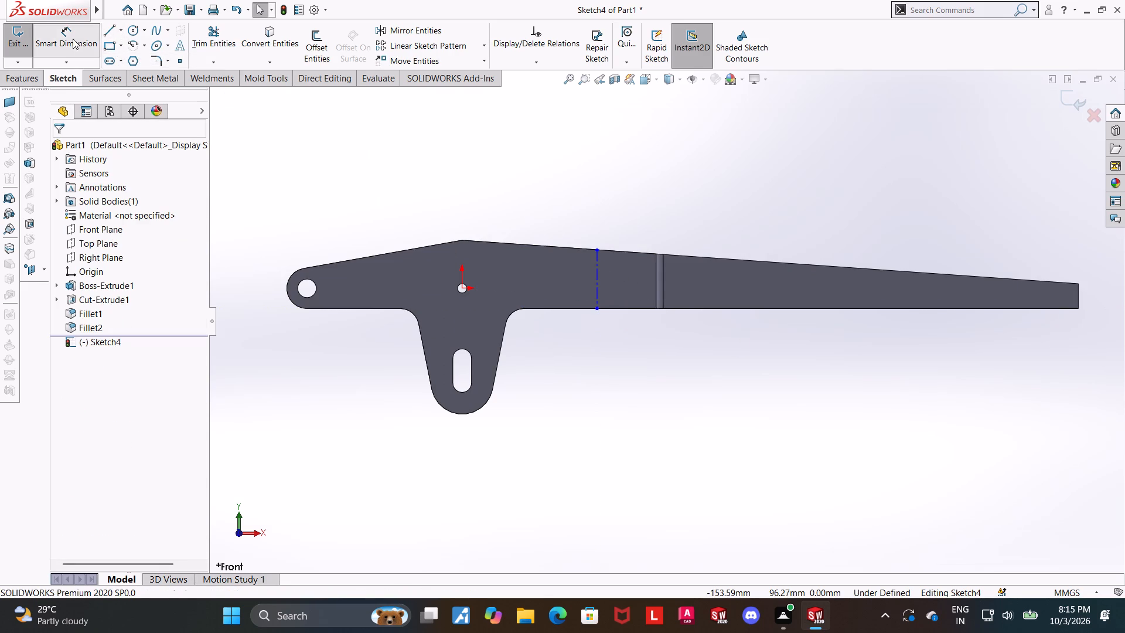
click(462, 291)
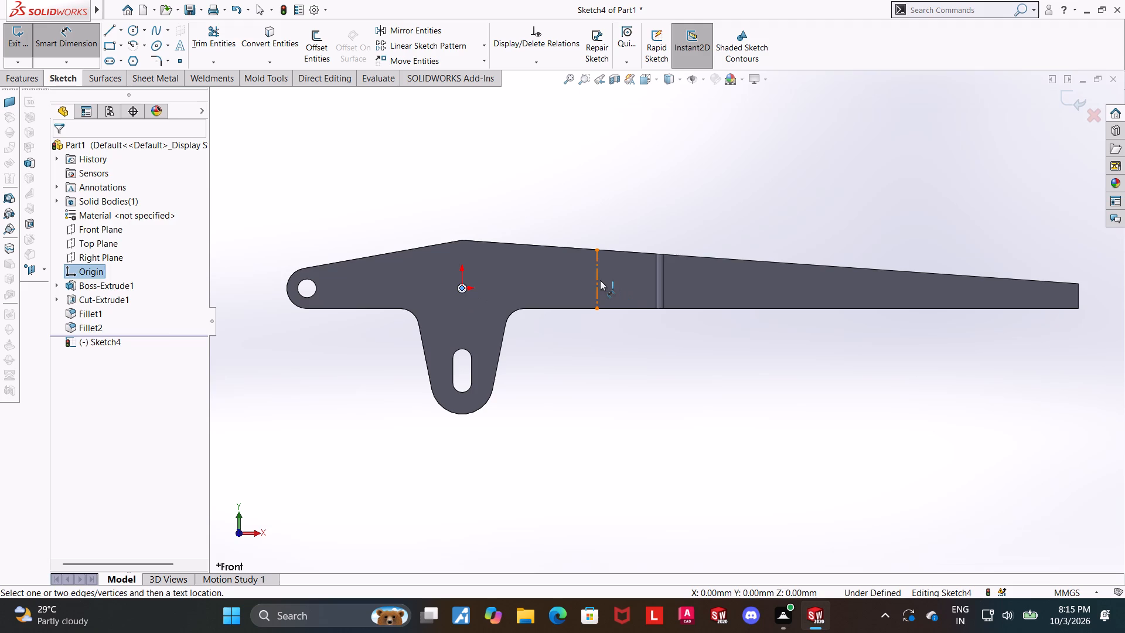
click(598, 280)
click(542, 155)
text(100)
key(Return)
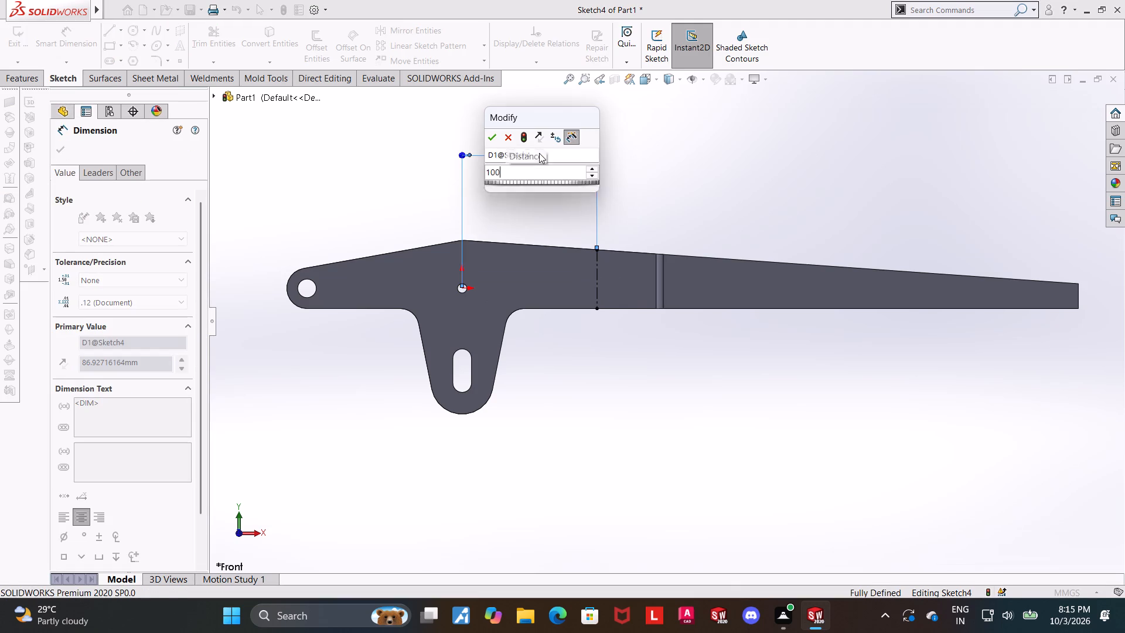
key(Escape)
key(Escape)
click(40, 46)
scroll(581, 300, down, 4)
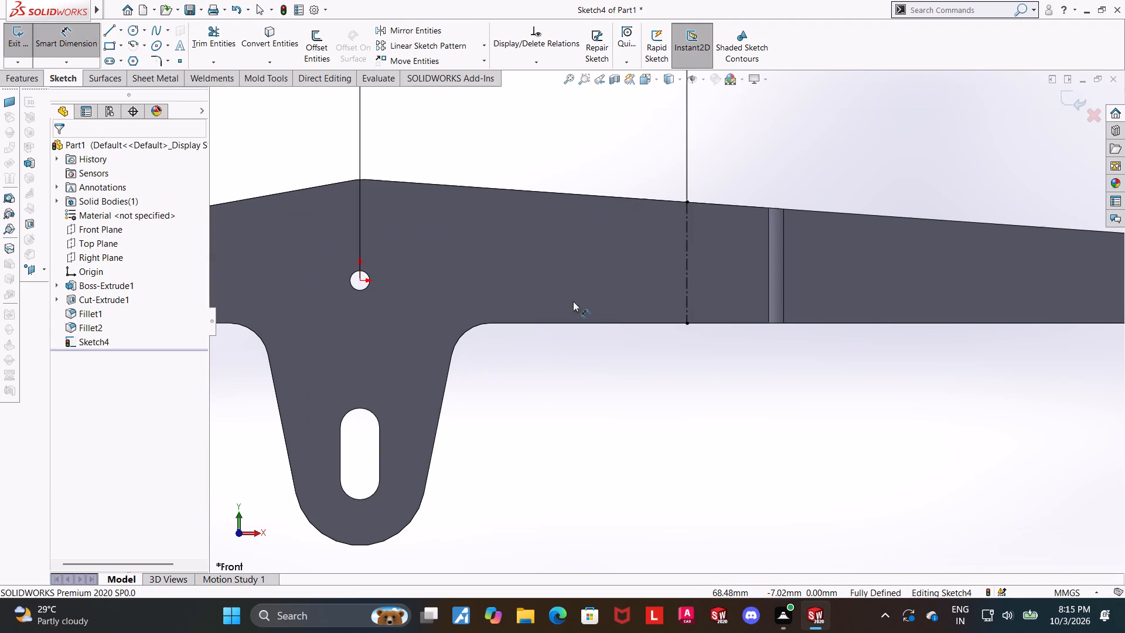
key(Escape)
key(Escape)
Sketch a closed half-profile of the pointed pin below the arm, starting at the centerline's lower end, with a slanted tip and short shoulder.
scroll(724, 311, down, 4)
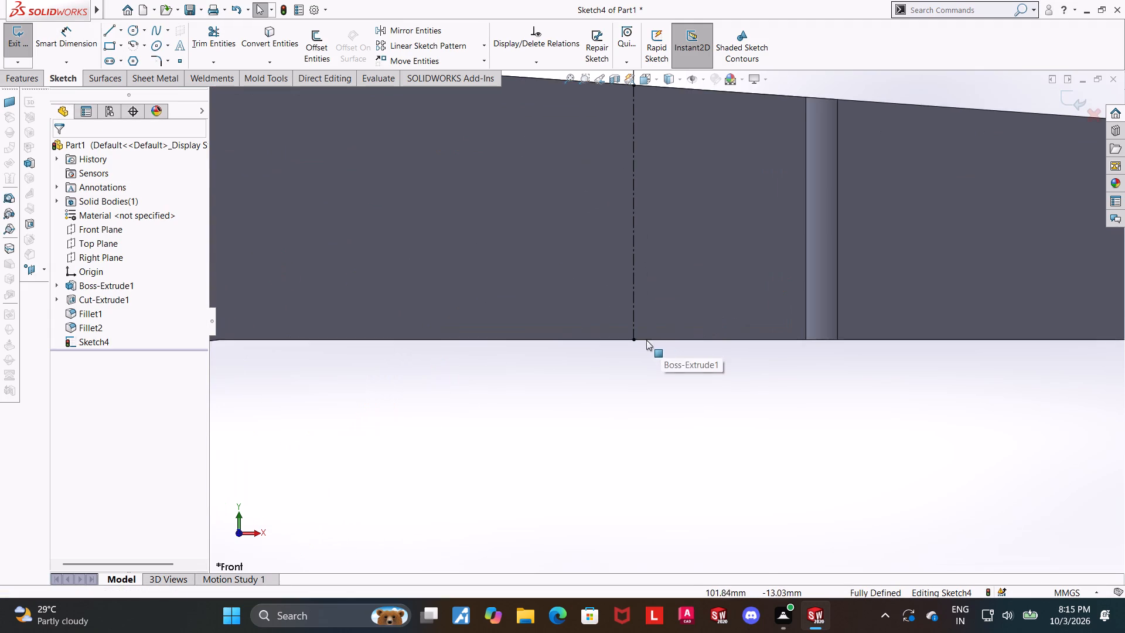
scroll(640, 339, down, 6)
scroll(639, 339, up, 14)
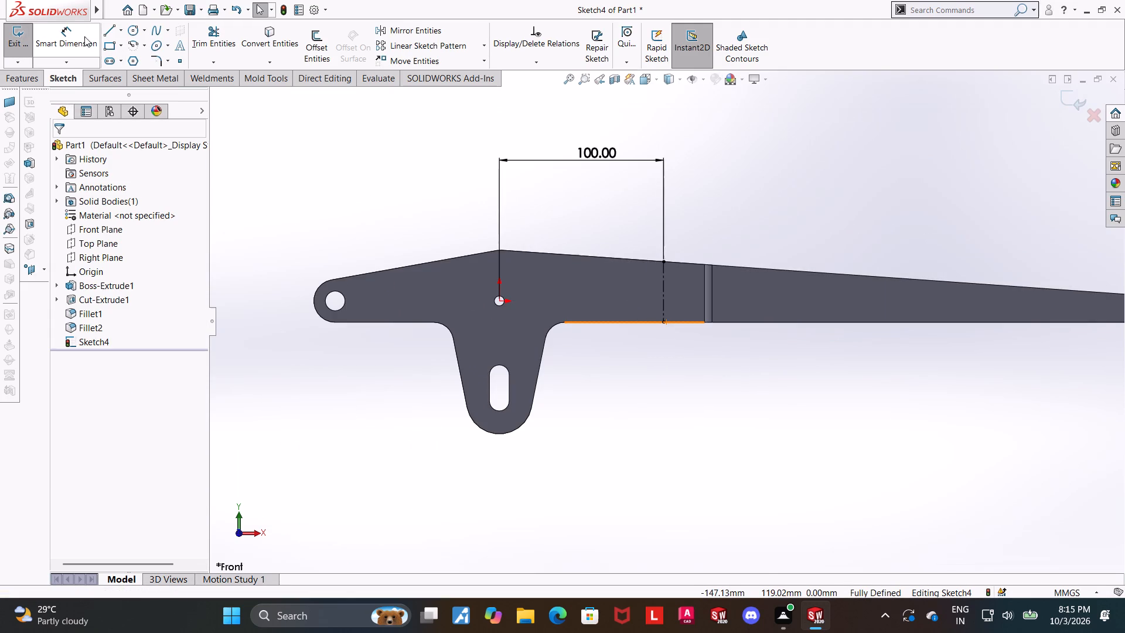
click(101, 31)
click(105, 31)
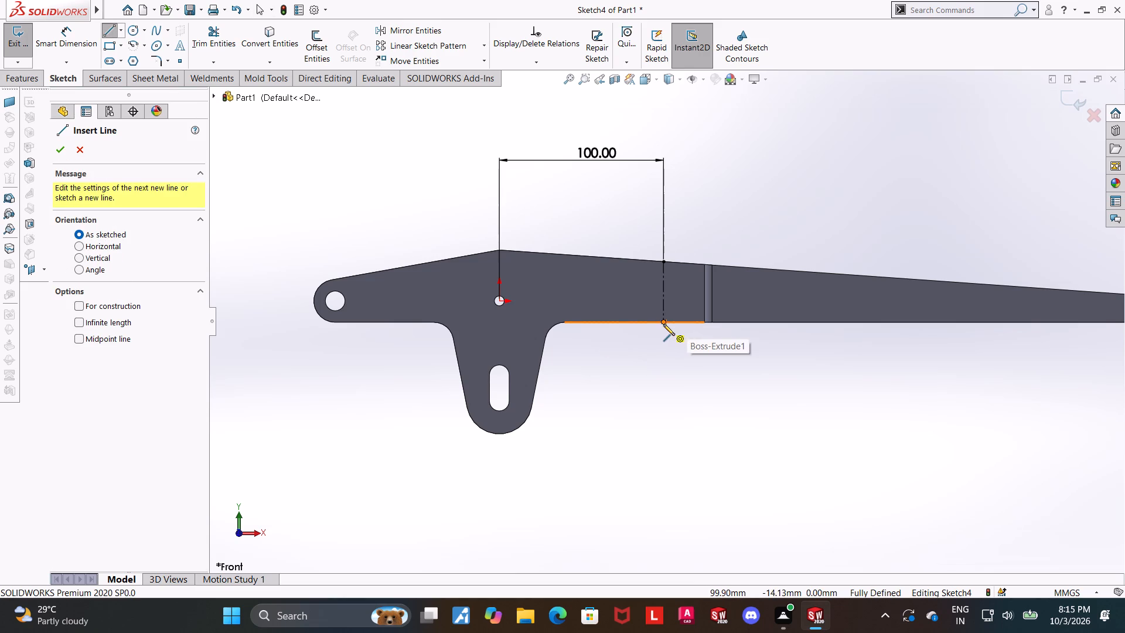
click(663, 324)
click(661, 408)
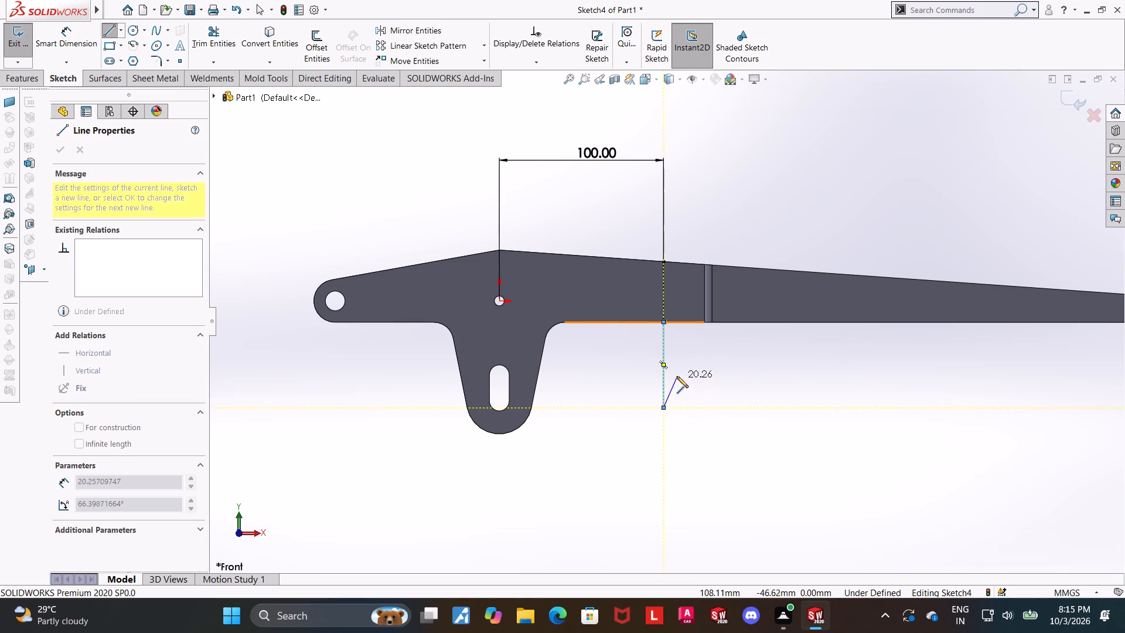
click(679, 372)
click(689, 372)
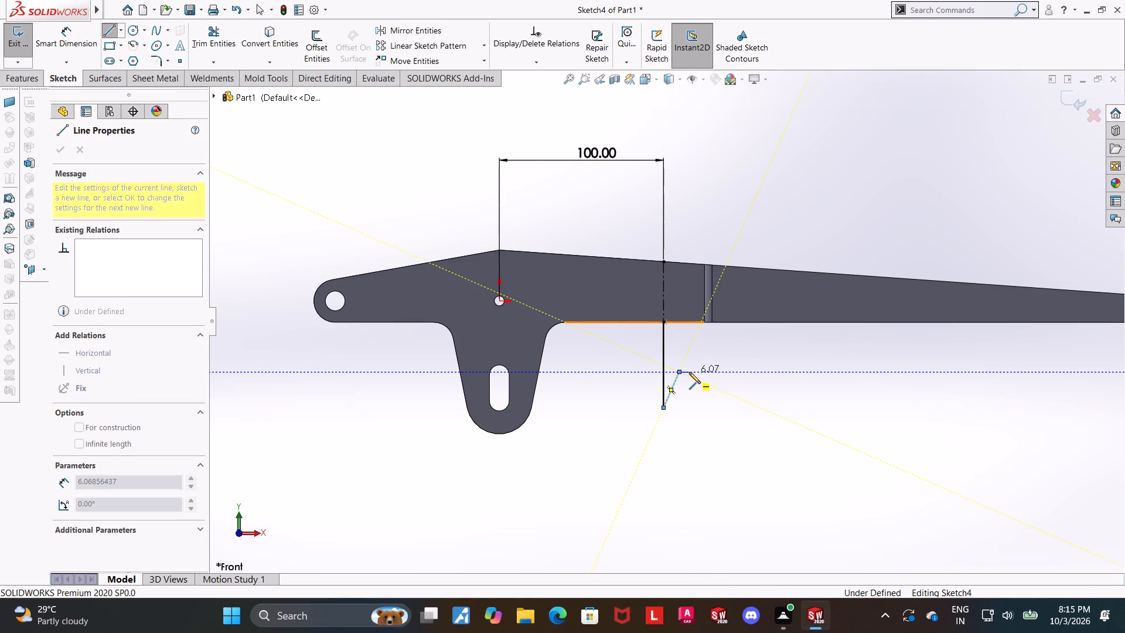
click(690, 321)
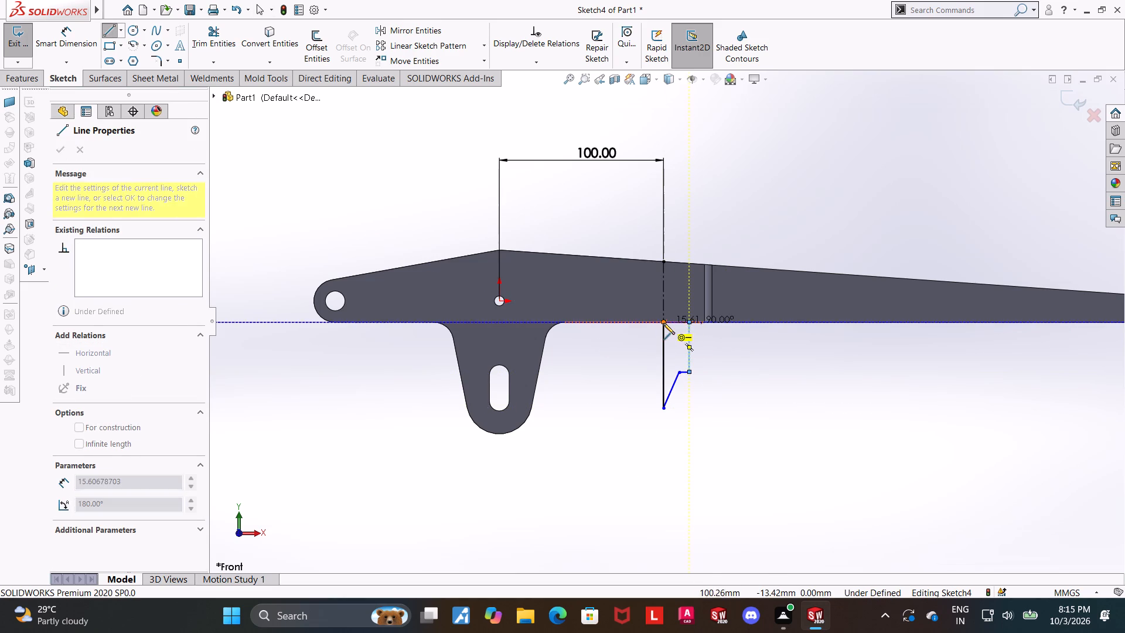
click(663, 323)
key(Escape)
key(Escape)
Dimension the angle between the profile's axis line and the slanted tip line as 30°.
click(79, 36)
scroll(674, 382, down, 4)
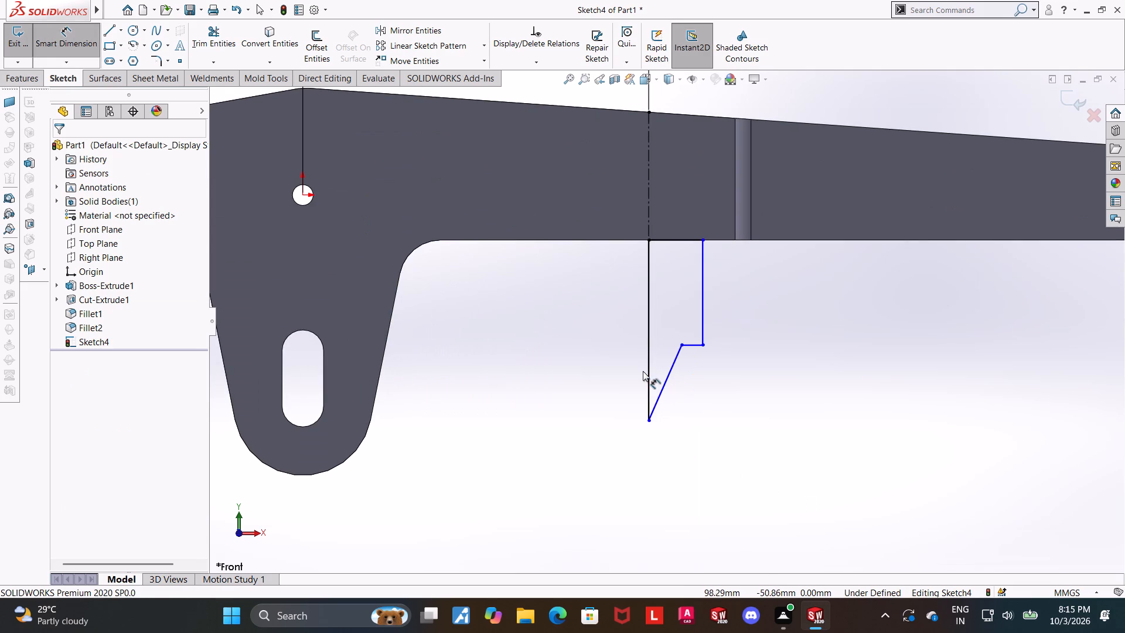
click(649, 371)
click(667, 374)
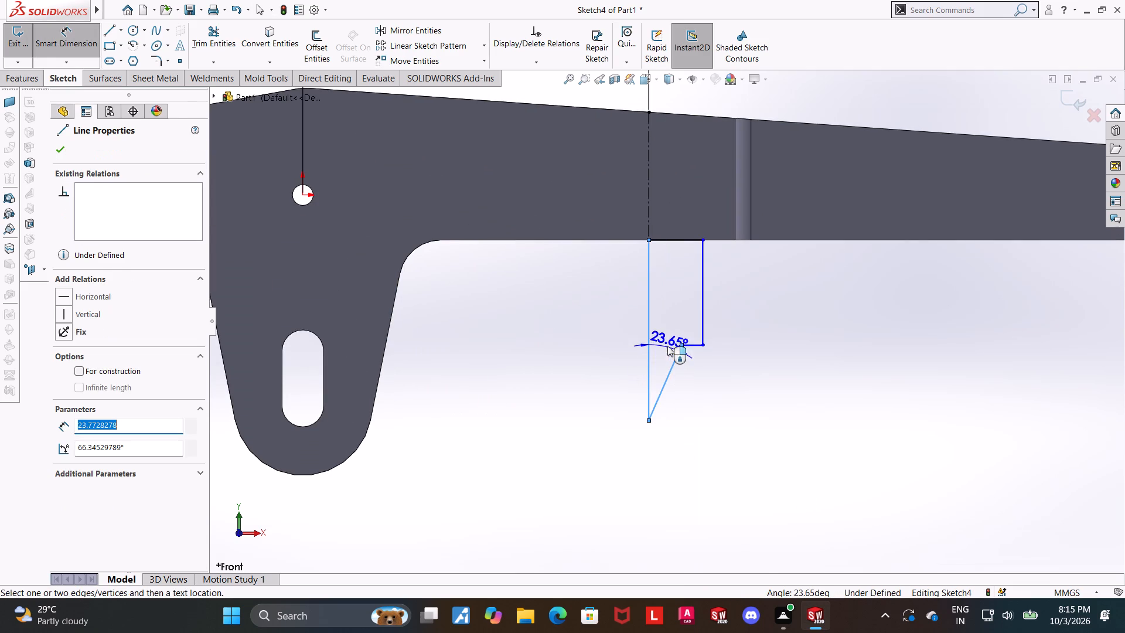
click(667, 346)
text(30)
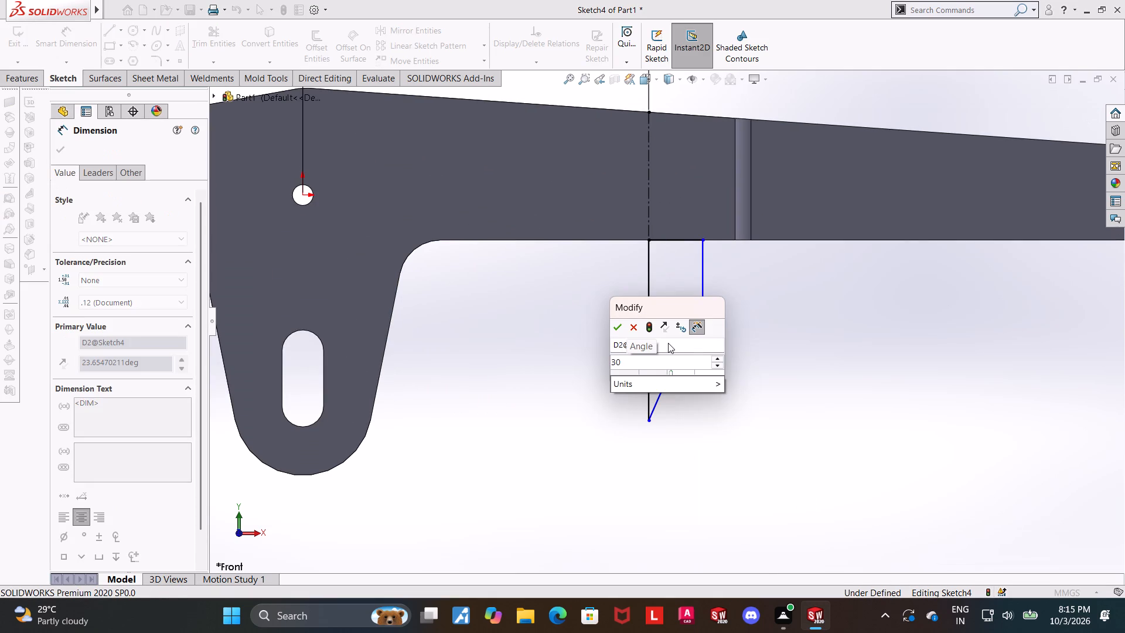
key(Return)
key(Escape)
key(Escape)
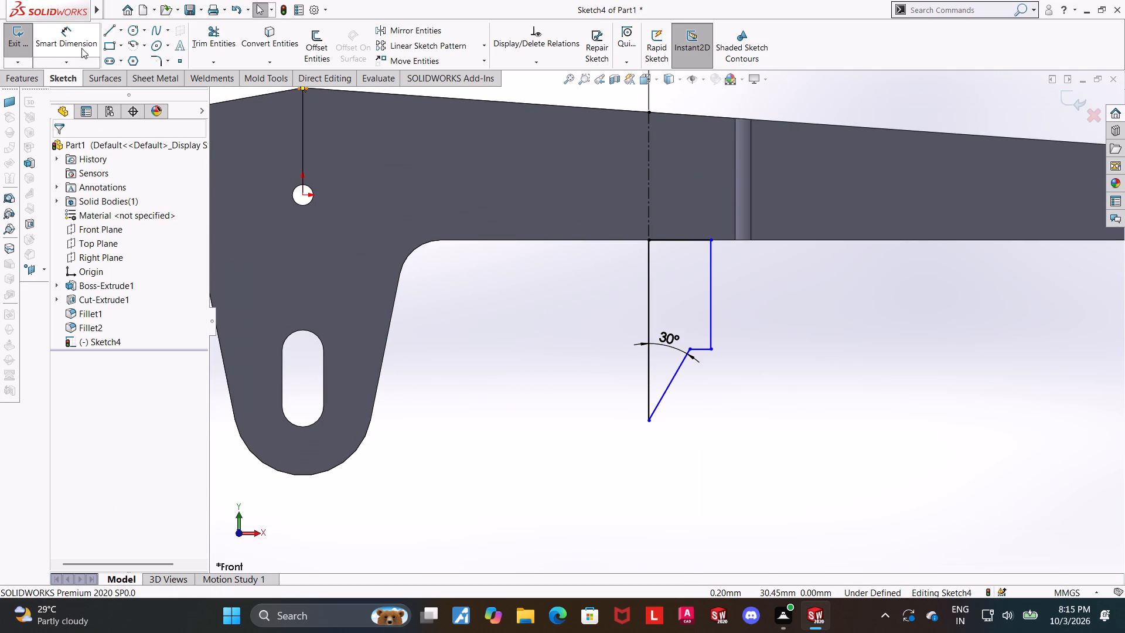
Dimension the profile's outer vertical line as 25 mm long.
click(81, 48)
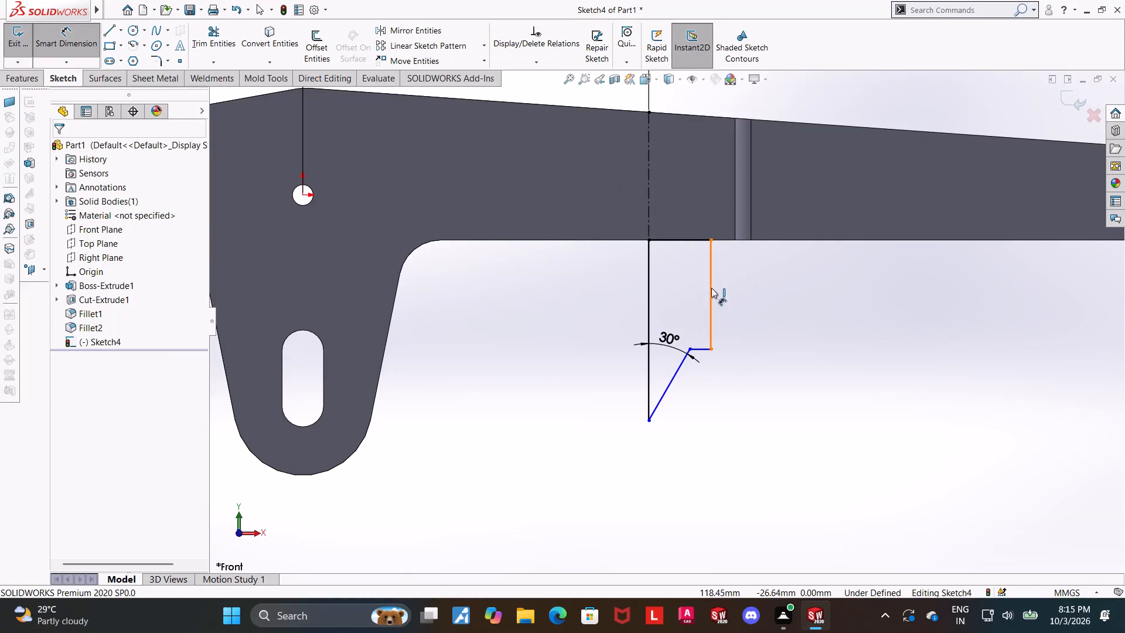
click(711, 288)
click(738, 291)
text(25)
key(Return)
key(Escape)
key(Escape)
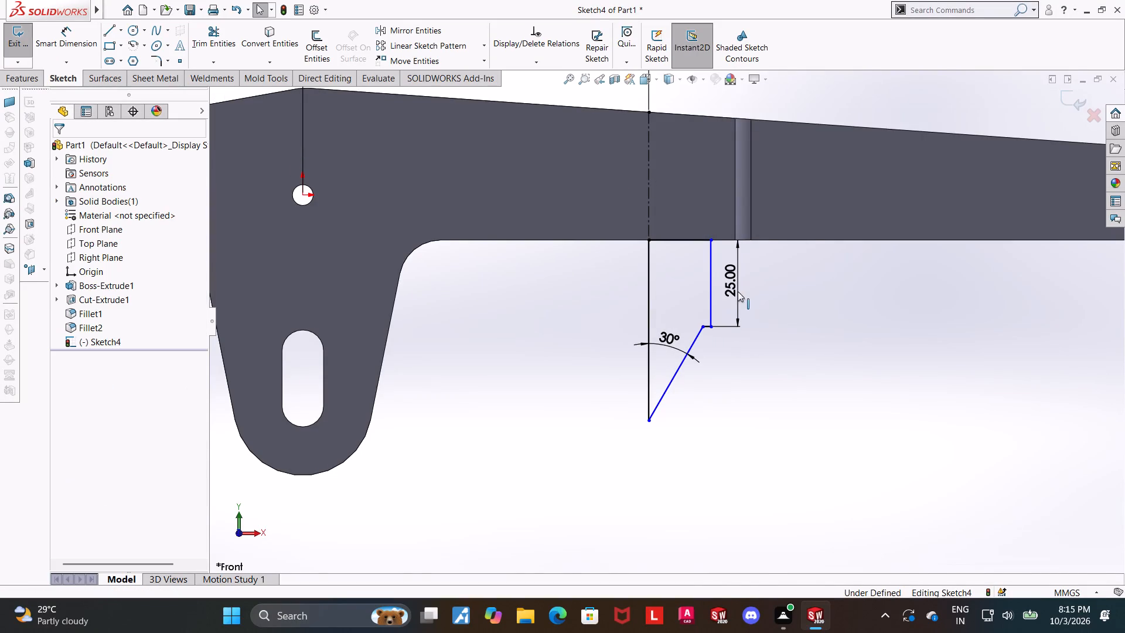
Dimension the profile's width from the tip point to the outer vertical line, try 6 mm, and undo that value.
click(53, 35)
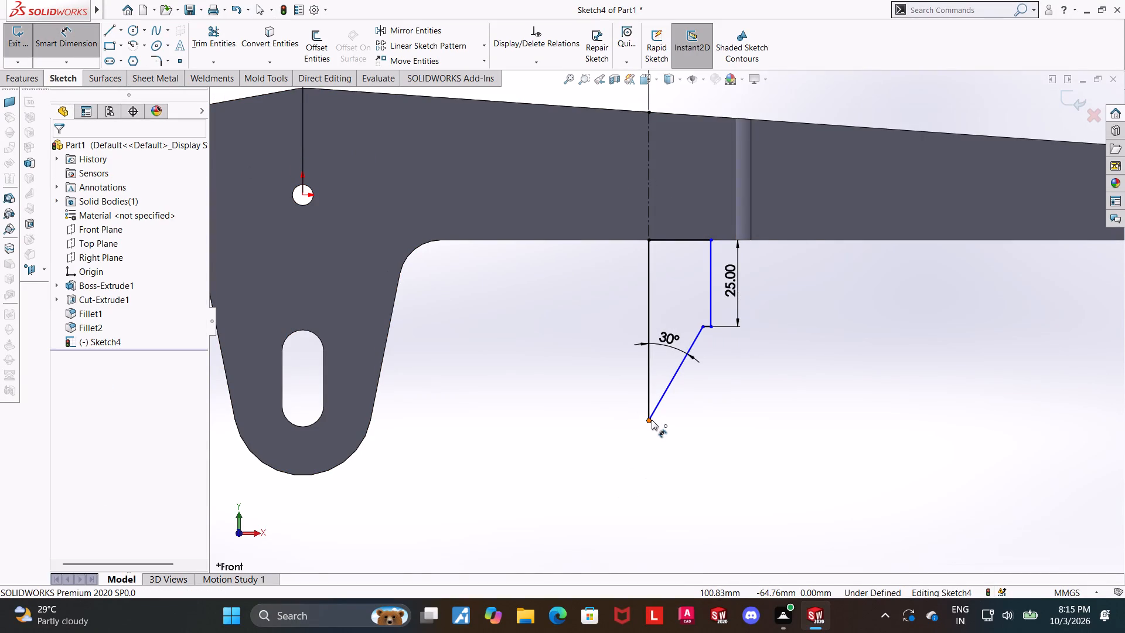
click(652, 420)
click(710, 312)
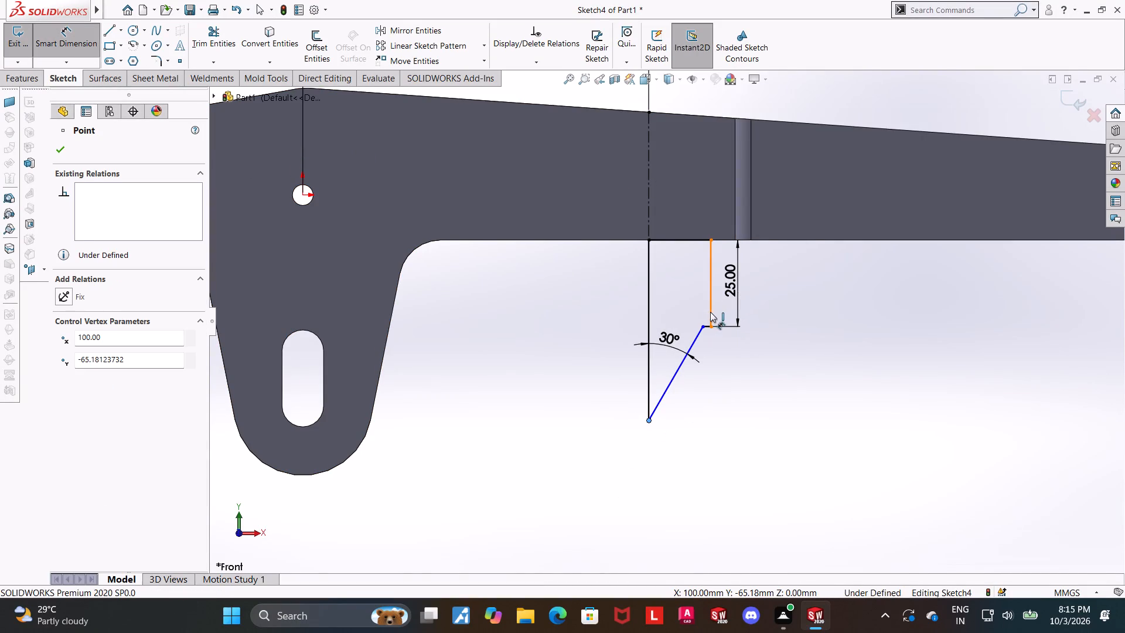
click(689, 455)
key(6)
key(Return)
key(Escape)
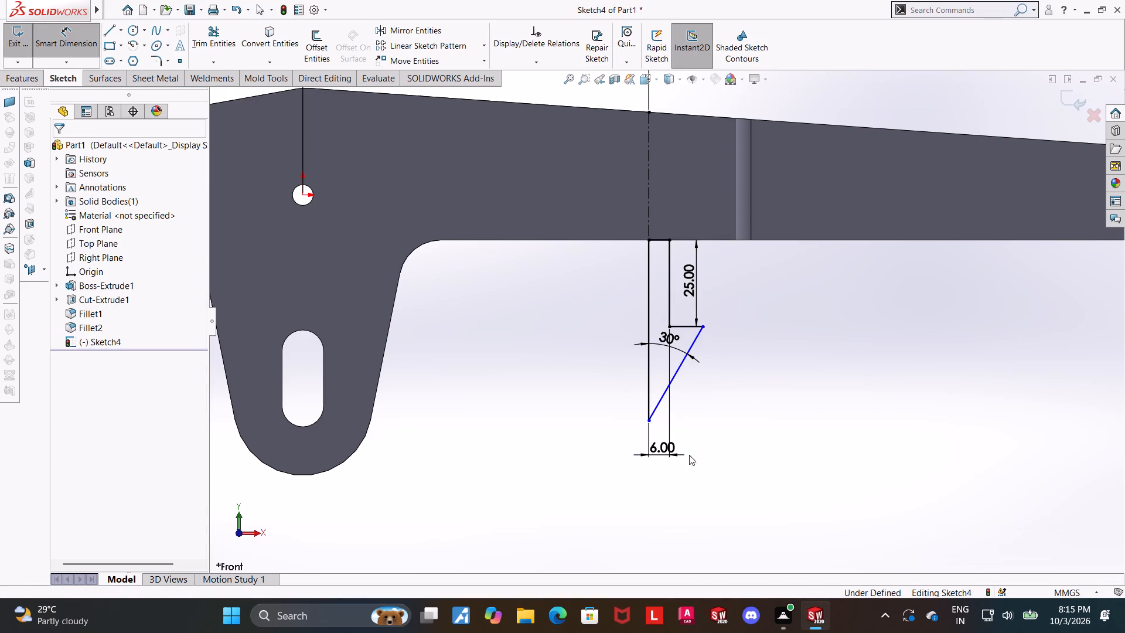
key(ctrl+z)
Move the upper end of the slanted tip line inward along the shoulder, toward the profile's axis.
drag(699, 330, 682, 328)
click(820, 381)
Set the profile's width dimension to 6 mm.
double_click(687, 414)
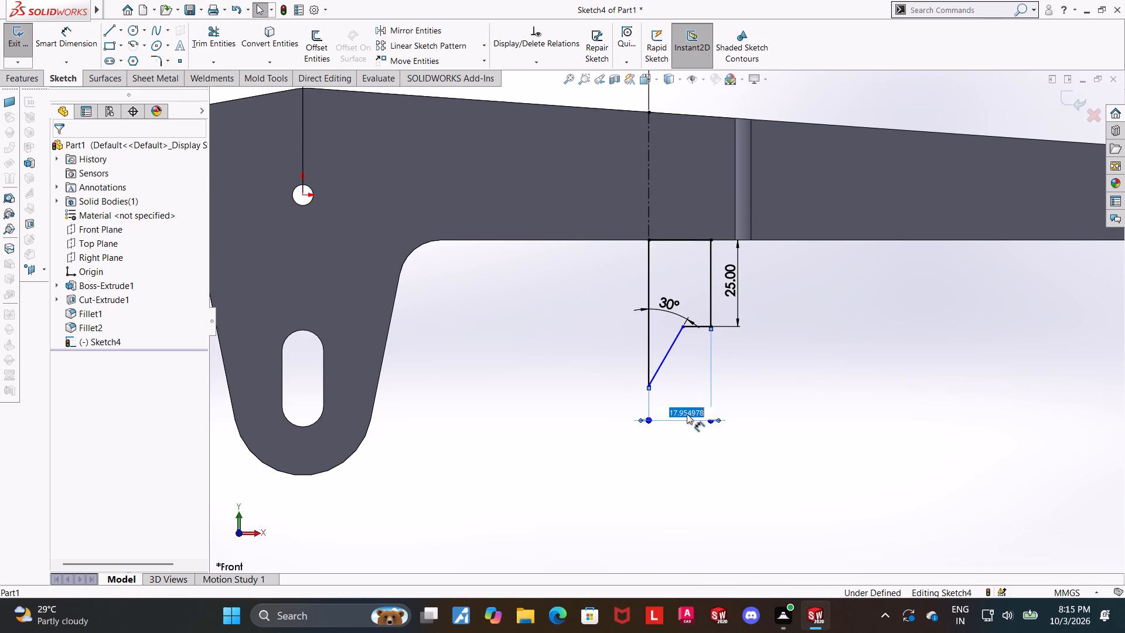
key(6)
key(Return)
double_click(696, 420)
drag(718, 418, 562, 417)
key(6)
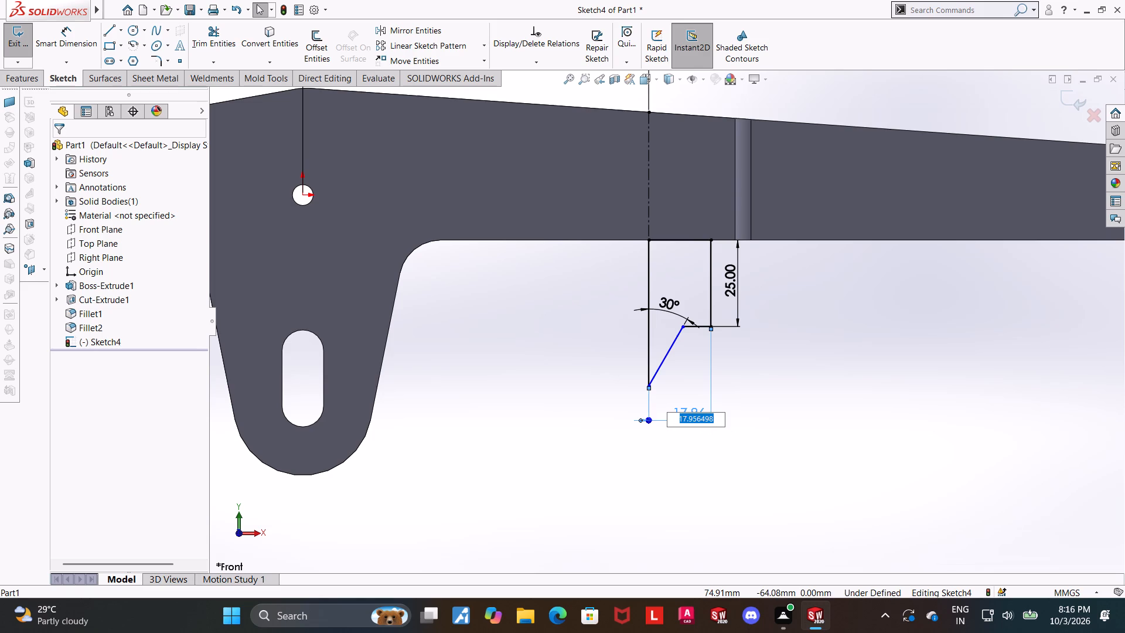
key(Return)
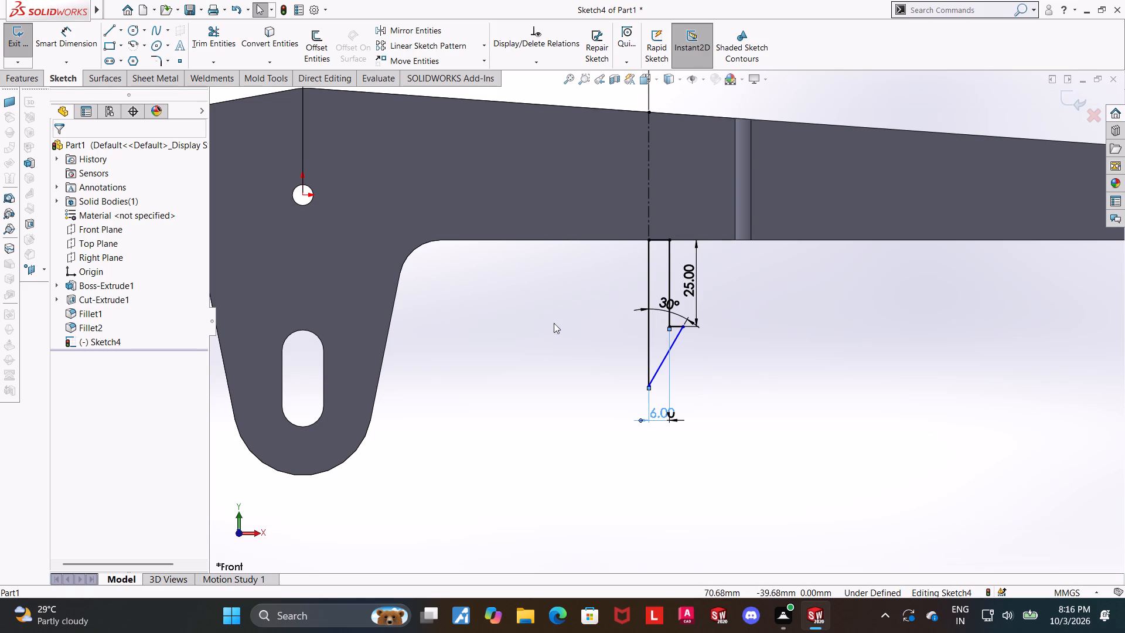
Move the slanted line's upper end inside the outer vertical line, leaving a narrow shoulder on the pin profile.
scroll(671, 337, down, 4)
drag(685, 311, 652, 310)
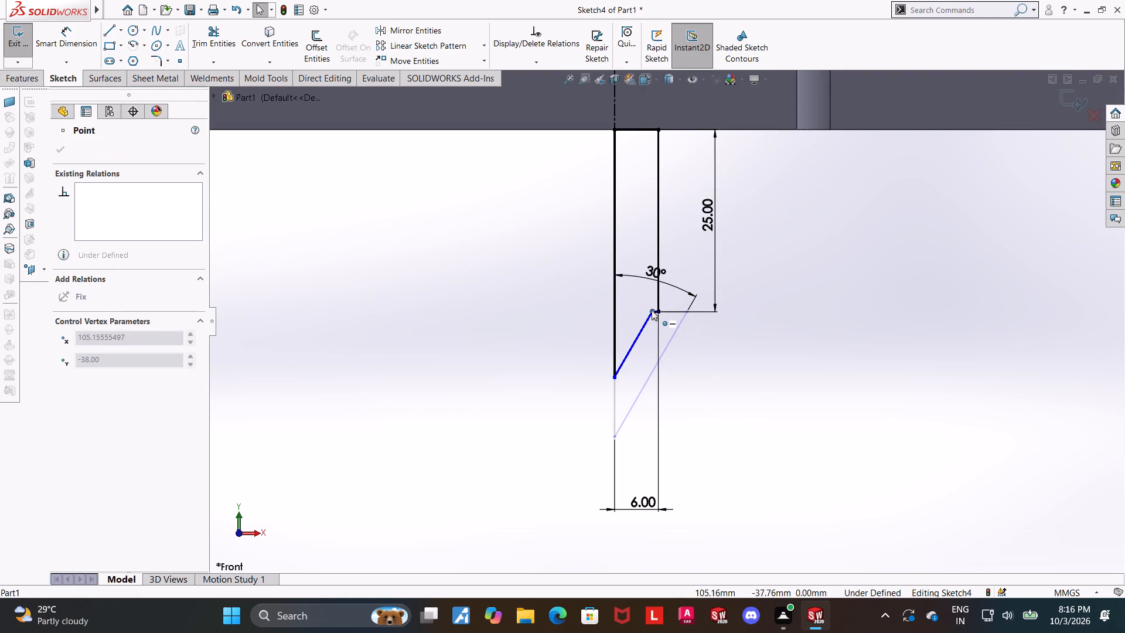
drag(652, 310, 649, 310)
click(742, 393)
Dimension the pin's tip at 46 mm vertically below the origin.
scroll(748, 373, up, 5)
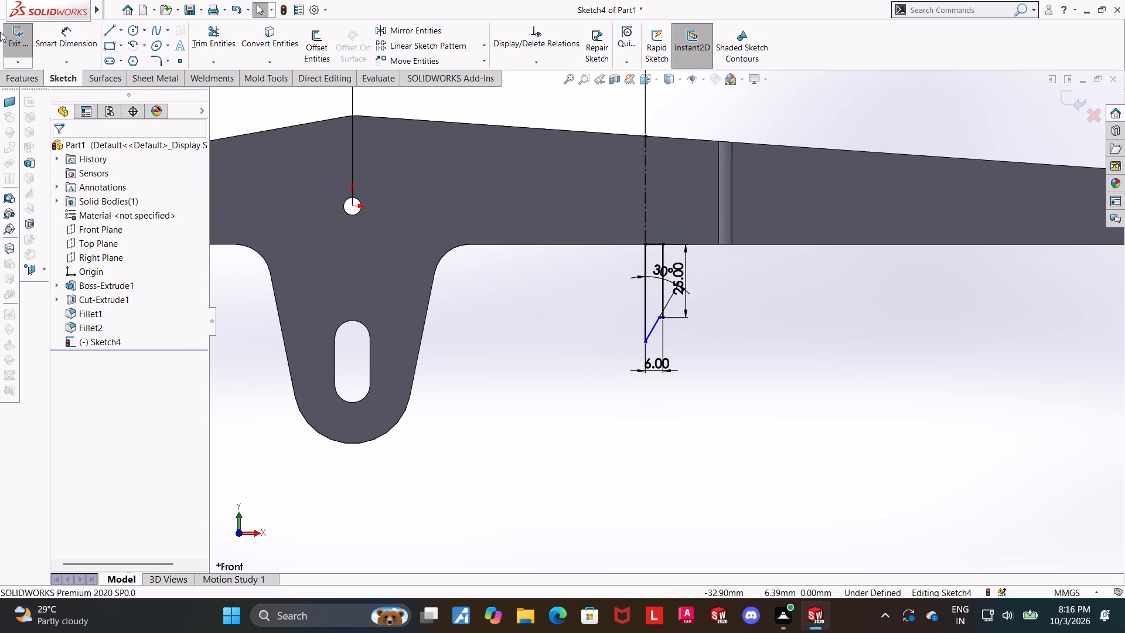
click(56, 29)
click(647, 344)
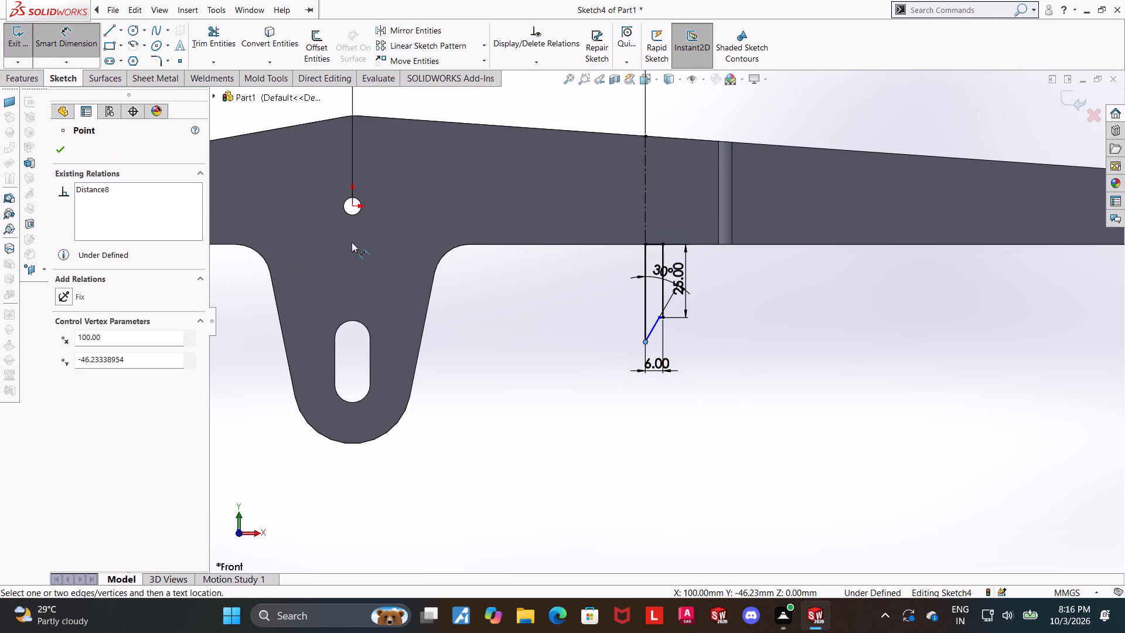
click(354, 209)
click(745, 285)
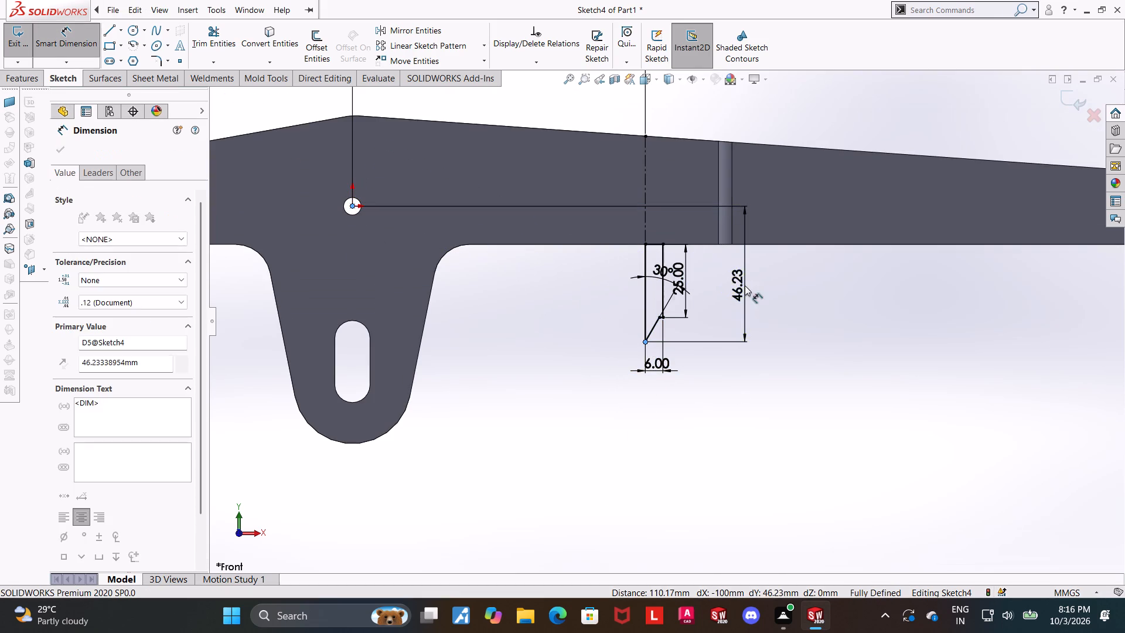
text(46)
key(Return)
key(Escape)
key(Escape)
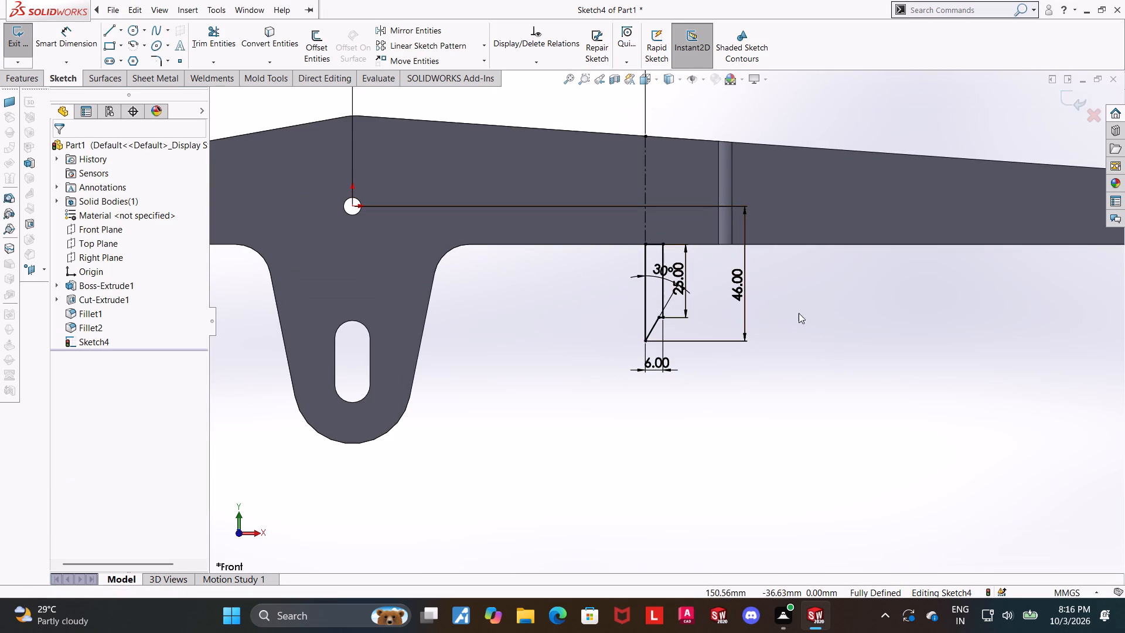
Exit the sketch and create a Revolved Boss/Base from the pin profile.
click(1082, 103)
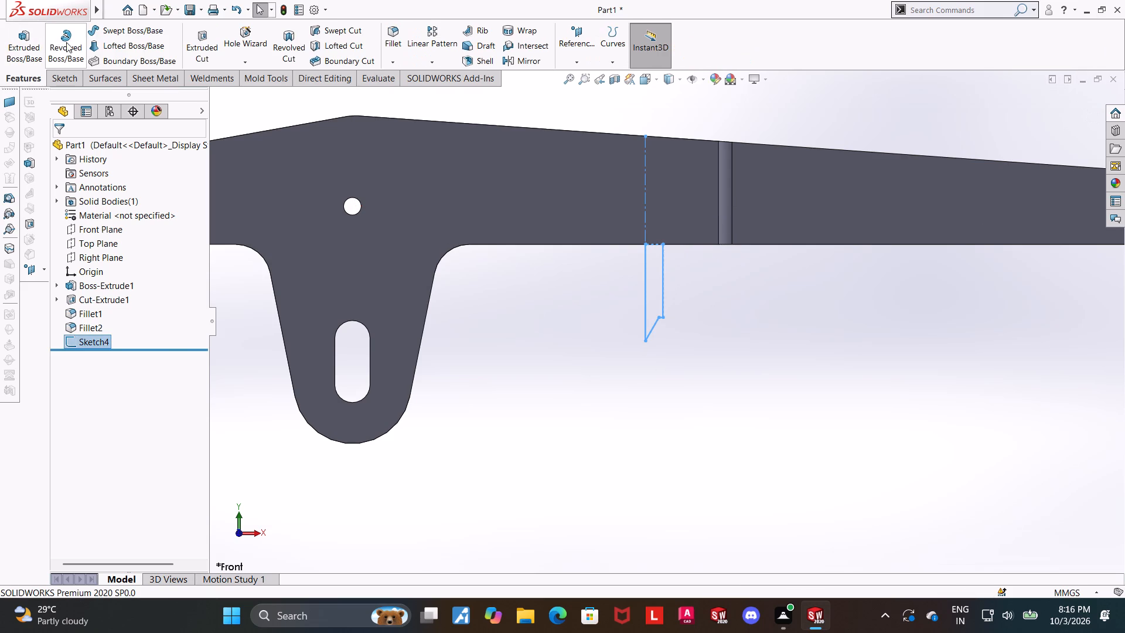
click(66, 42)
click(67, 151)
click(625, 360)
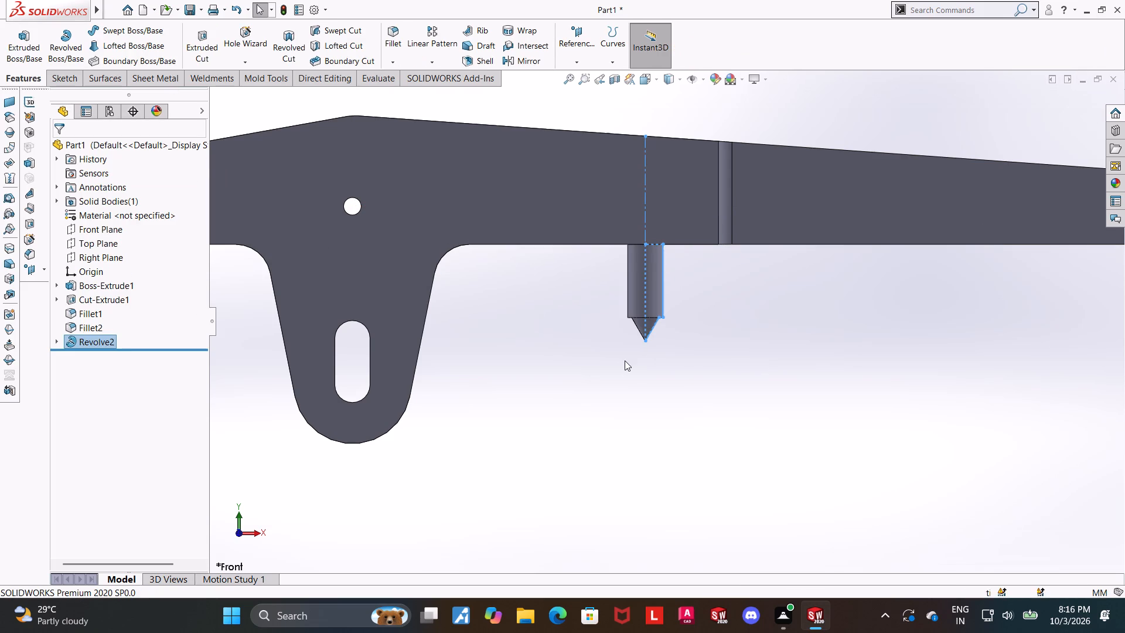
Fillet the edge where the pin meets the underside of the arm with a 12 mm radius.
middle_drag(659, 367, 648, 277)
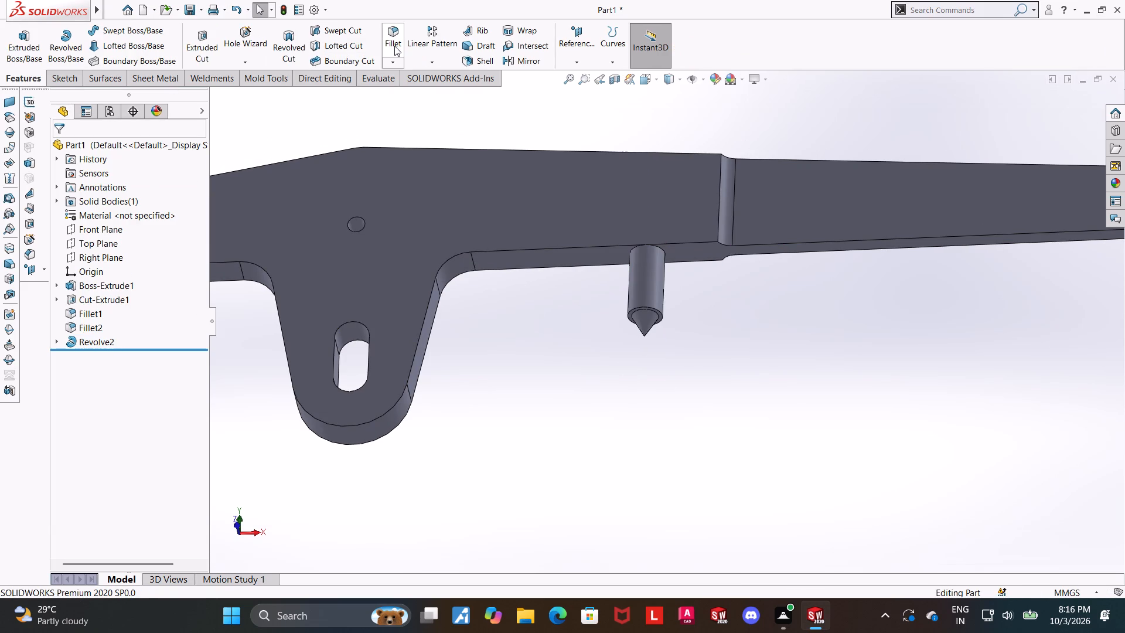
click(394, 46)
key(grave)
key(1)
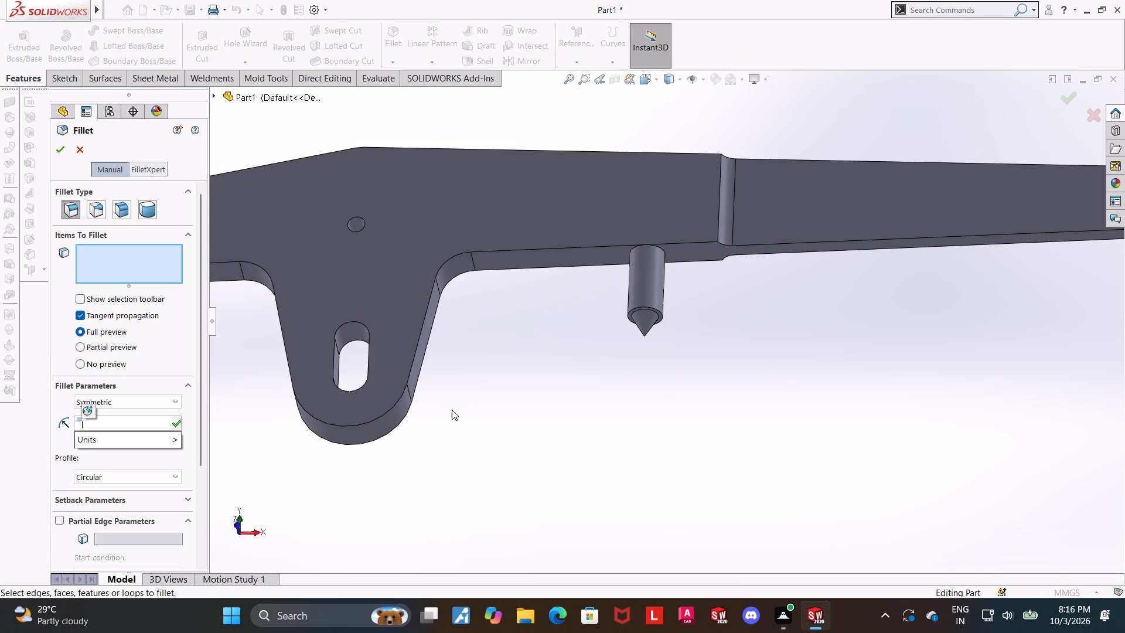
key(BackSpace)
key(BackSpace)
key(BackSpace)
text(12)
key(Return)
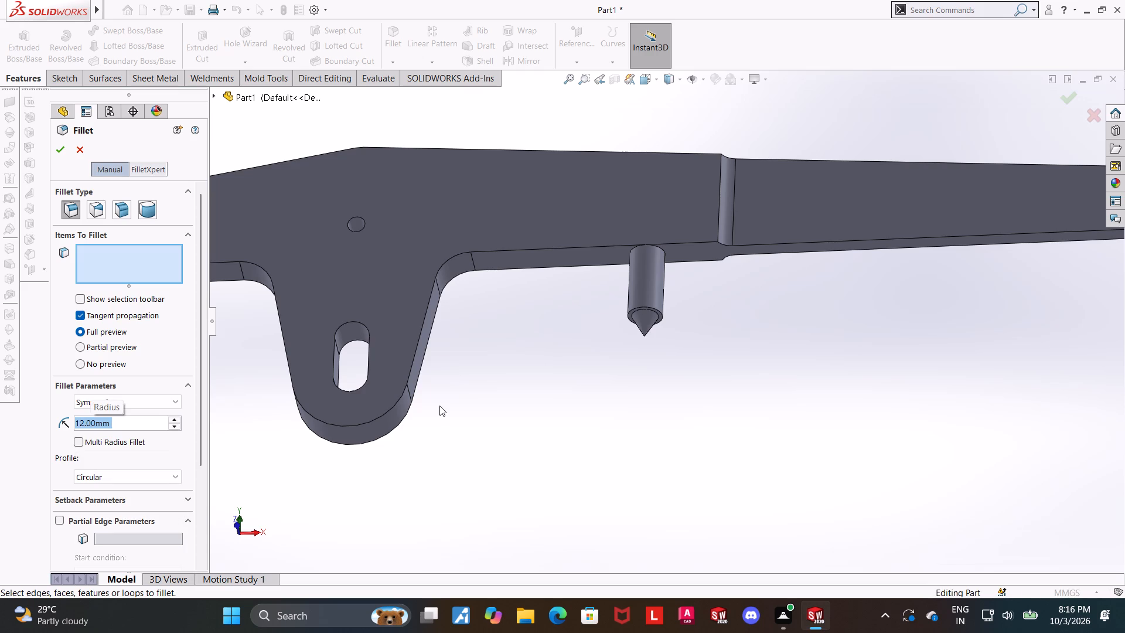
click(661, 248)
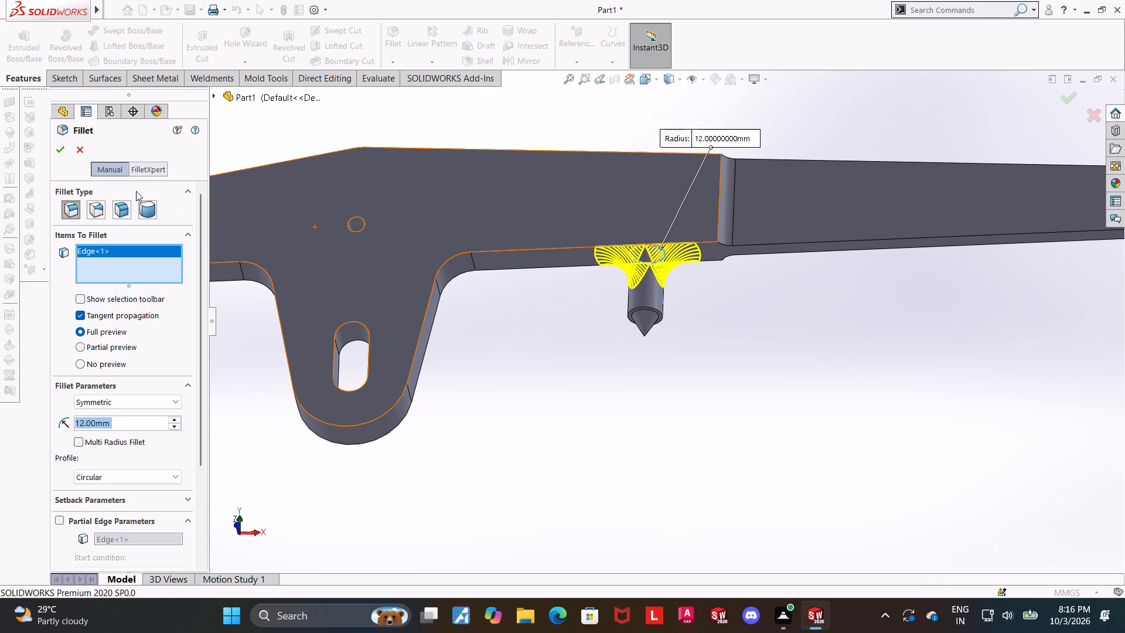
click(67, 149)
click(872, 394)
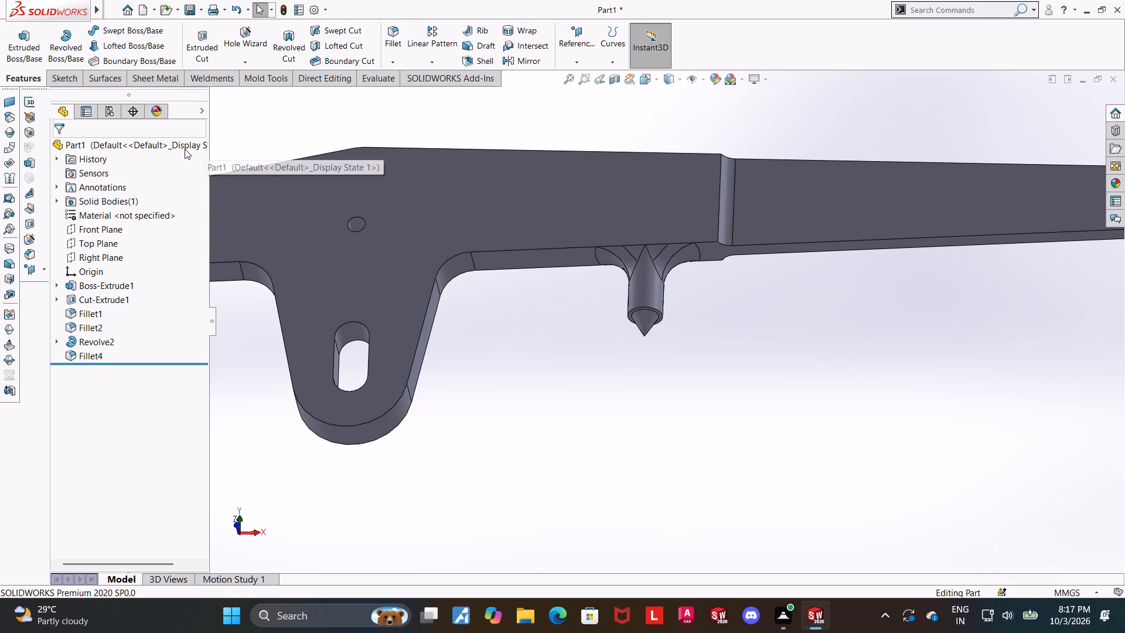
Edit the lever body's 12 mm corner fillet to remove the edge at the upper peak from its selection.
scroll(577, 367, up, 4)
middle_drag(557, 352, 573, 417)
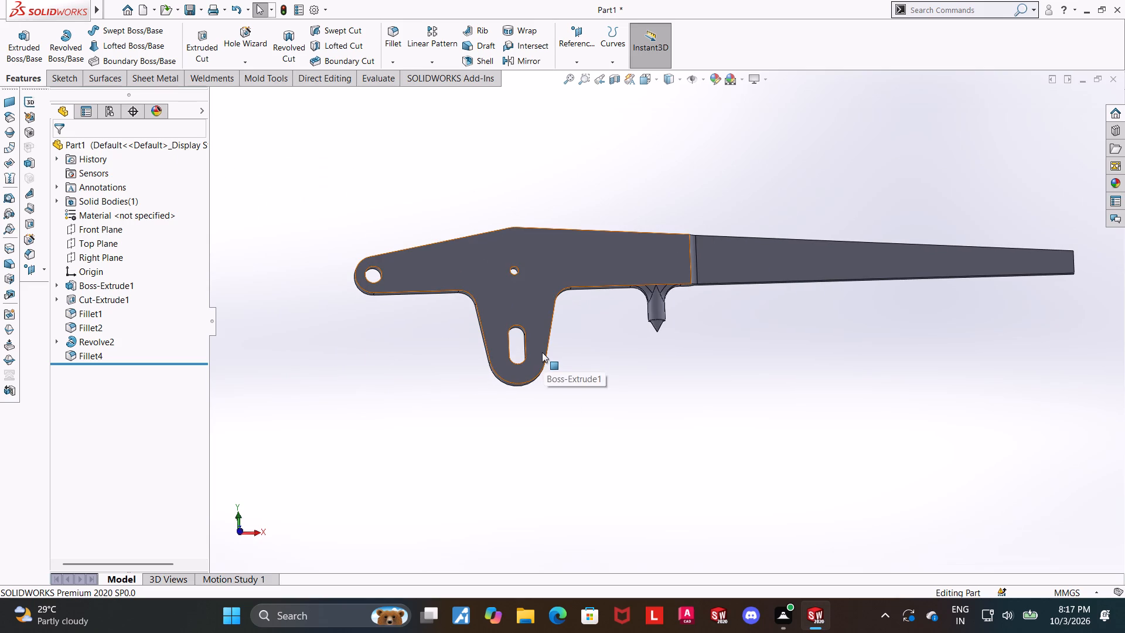
middle_drag(595, 383, 604, 345)
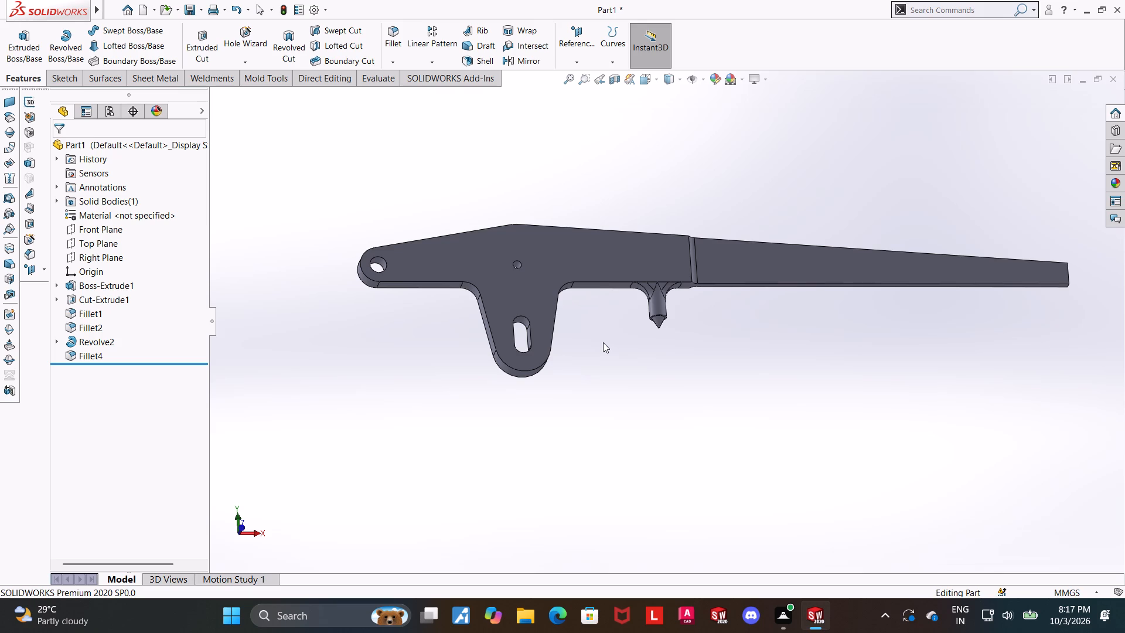
middle_drag(530, 207, 527, 371)
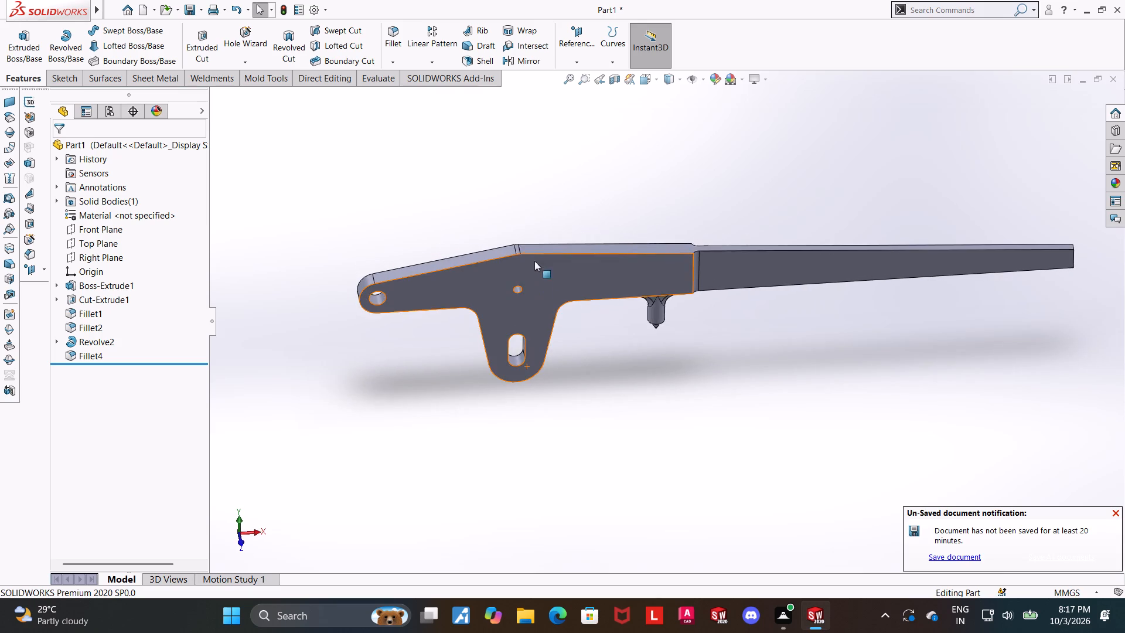
scroll(526, 241, down, 3)
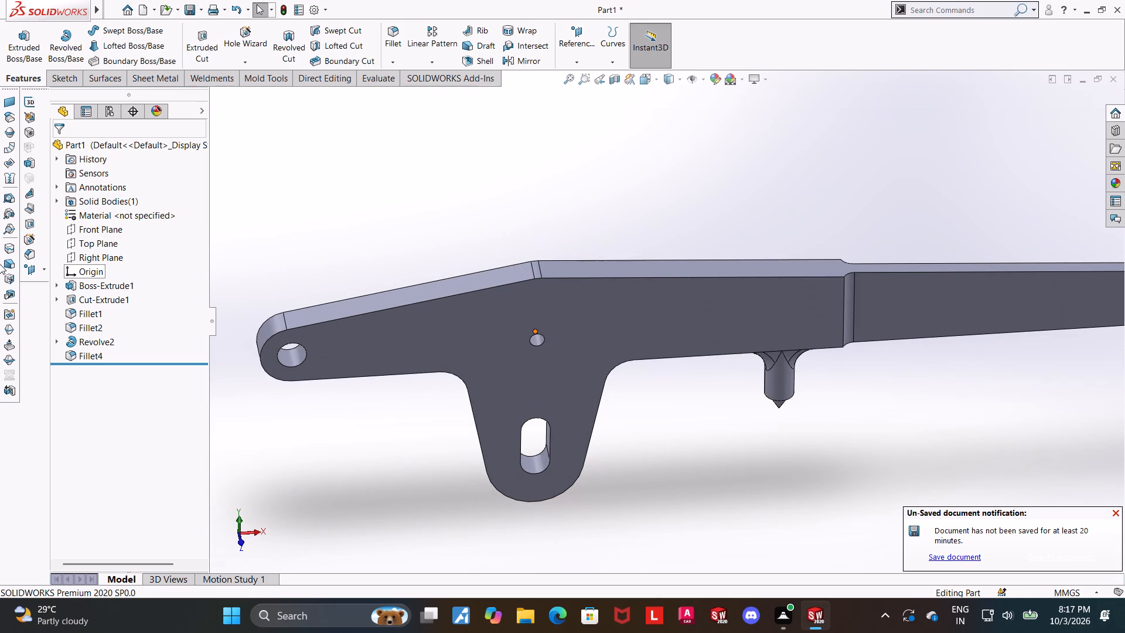
right_click(89, 315)
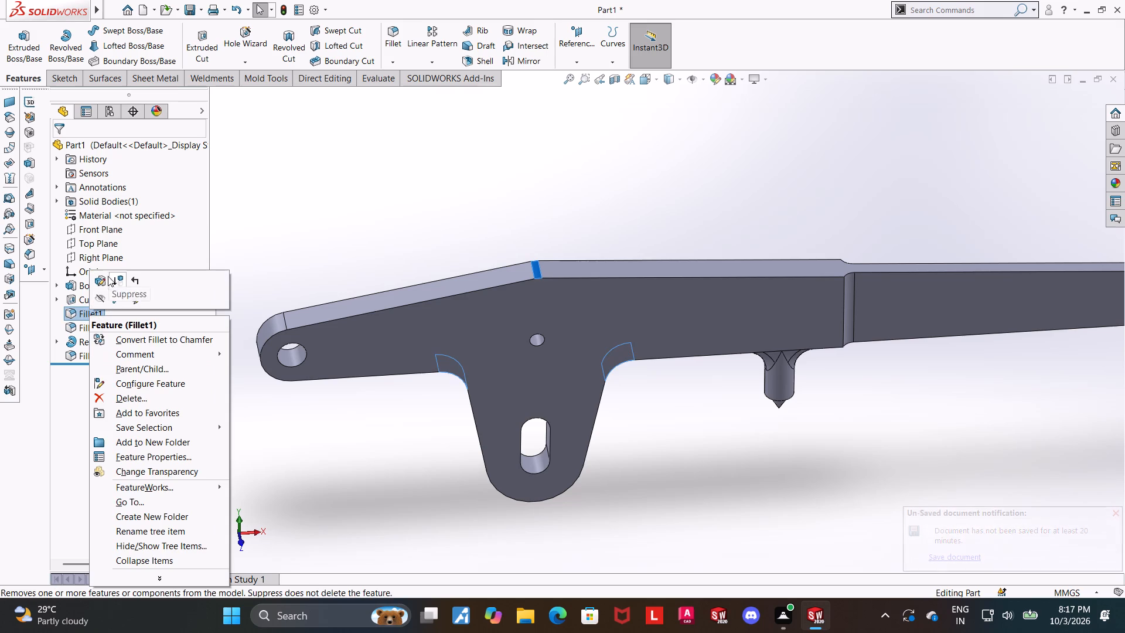
click(100, 276)
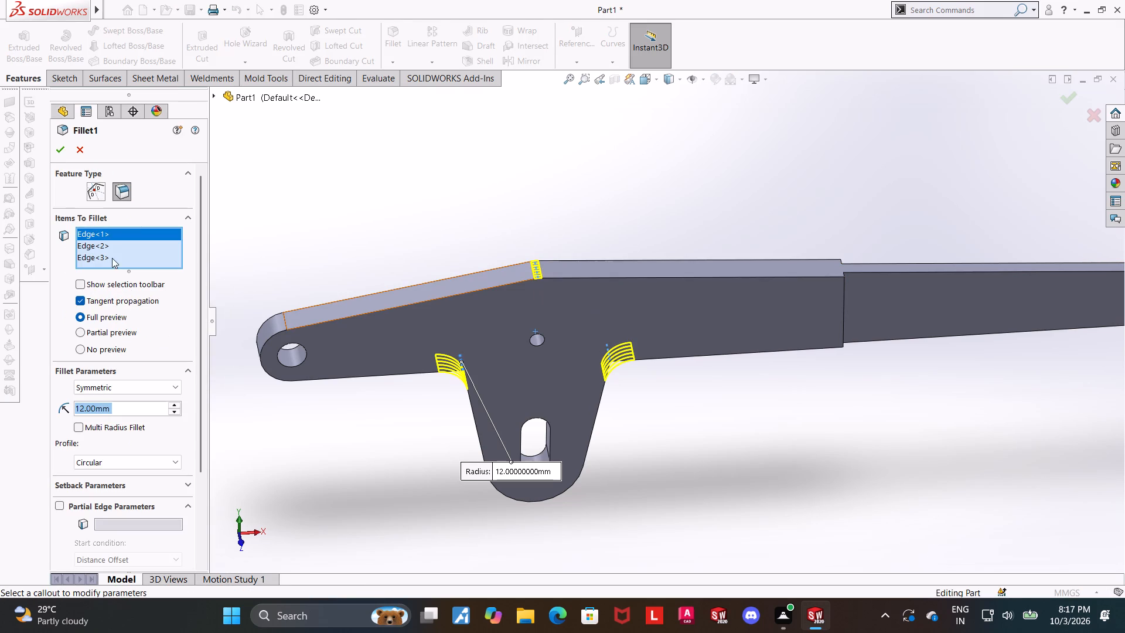
click(105, 257)
right_click(104, 257)
click(138, 281)
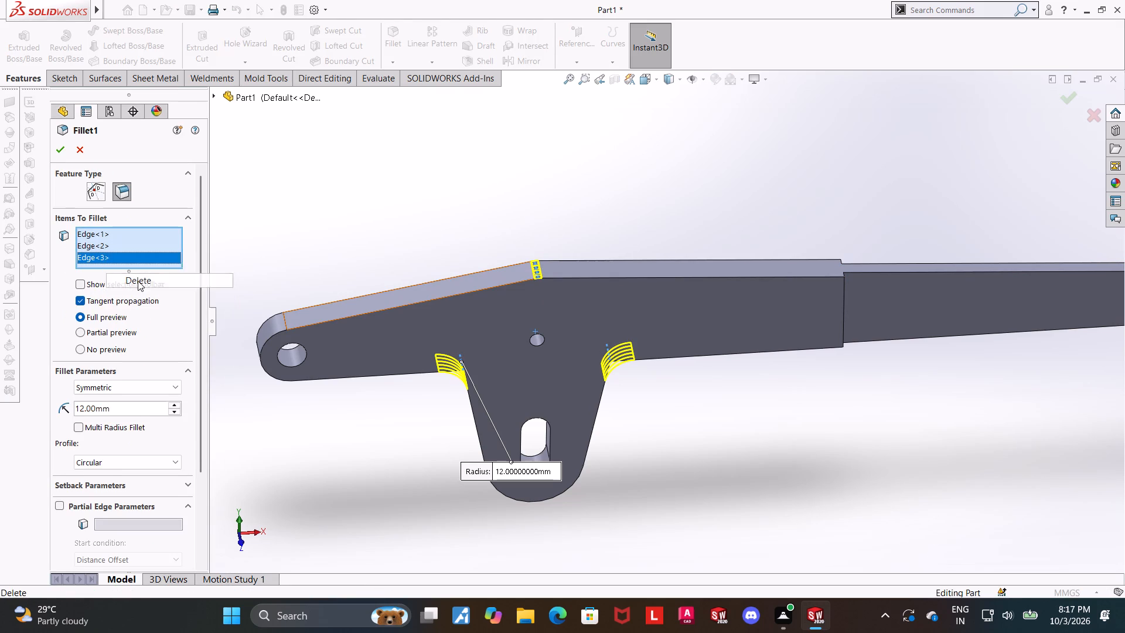
click(58, 148)
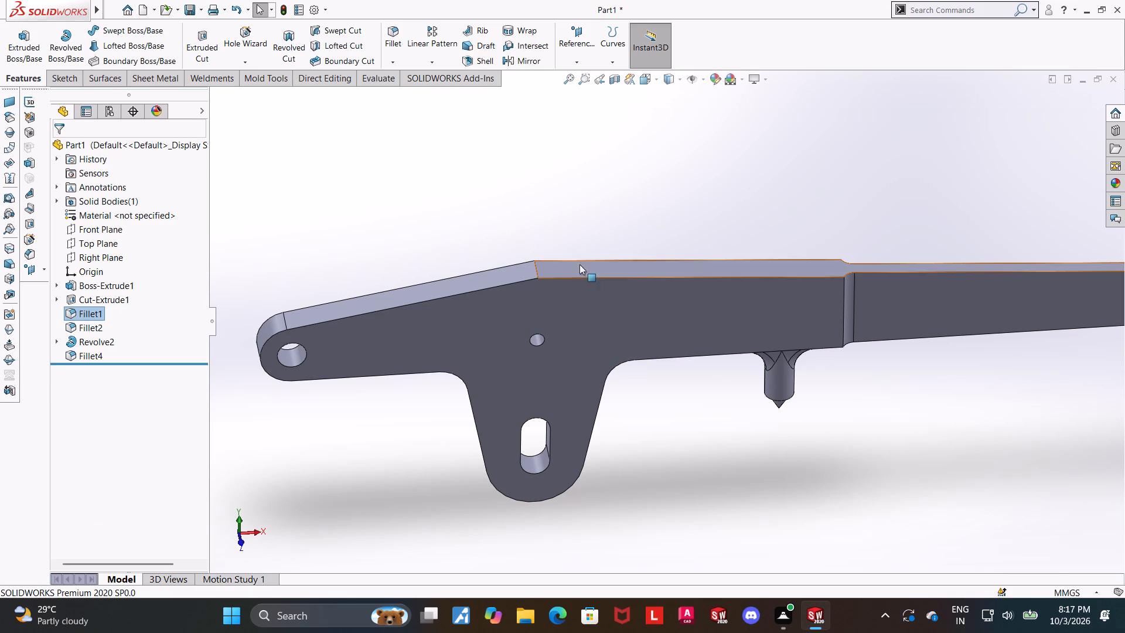
Start a 1 mm fillet with the thinned arm's long upper front edge selected.
scroll(577, 370, up, 2)
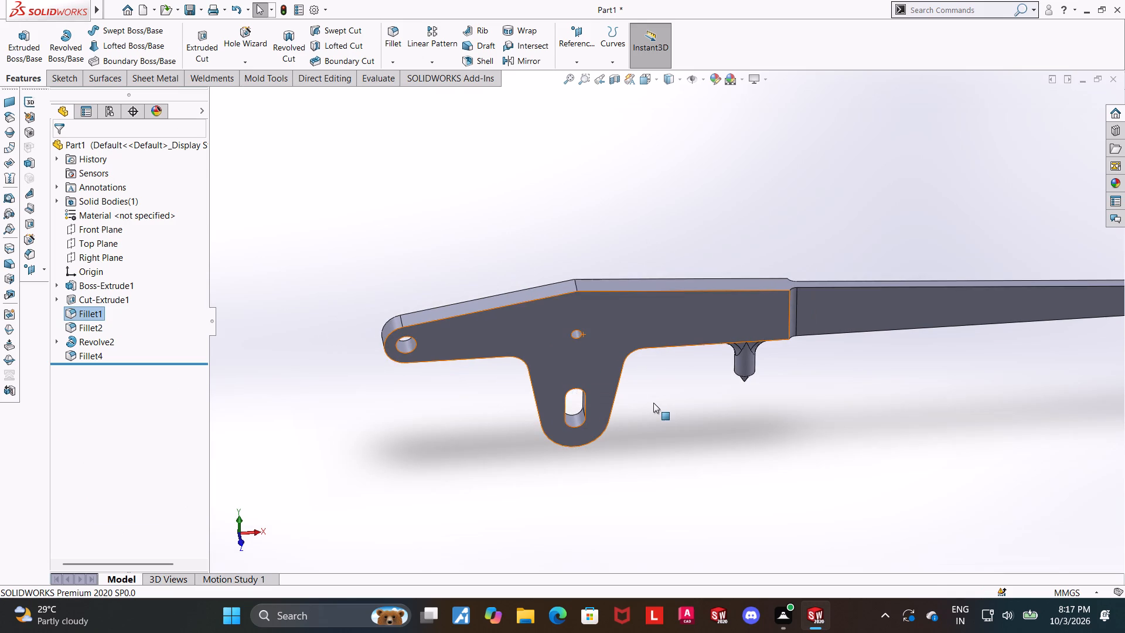
middle_drag(653, 403, 646, 316)
middle_drag(756, 440, 748, 325)
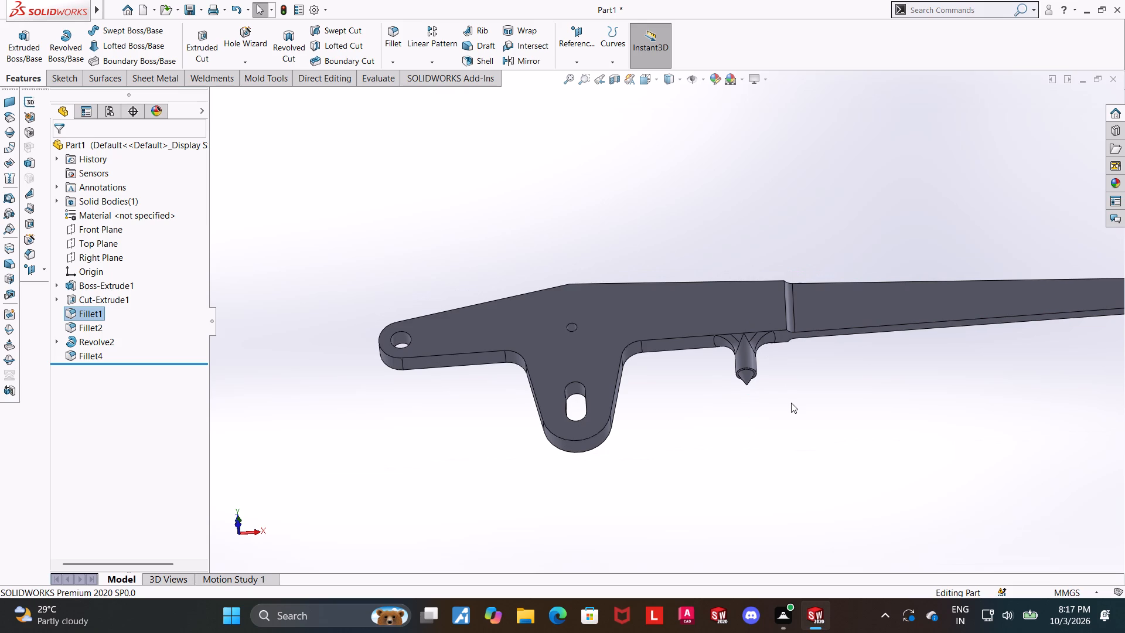
scroll(791, 403, up, 4)
middle_drag(1010, 352, 1003, 360)
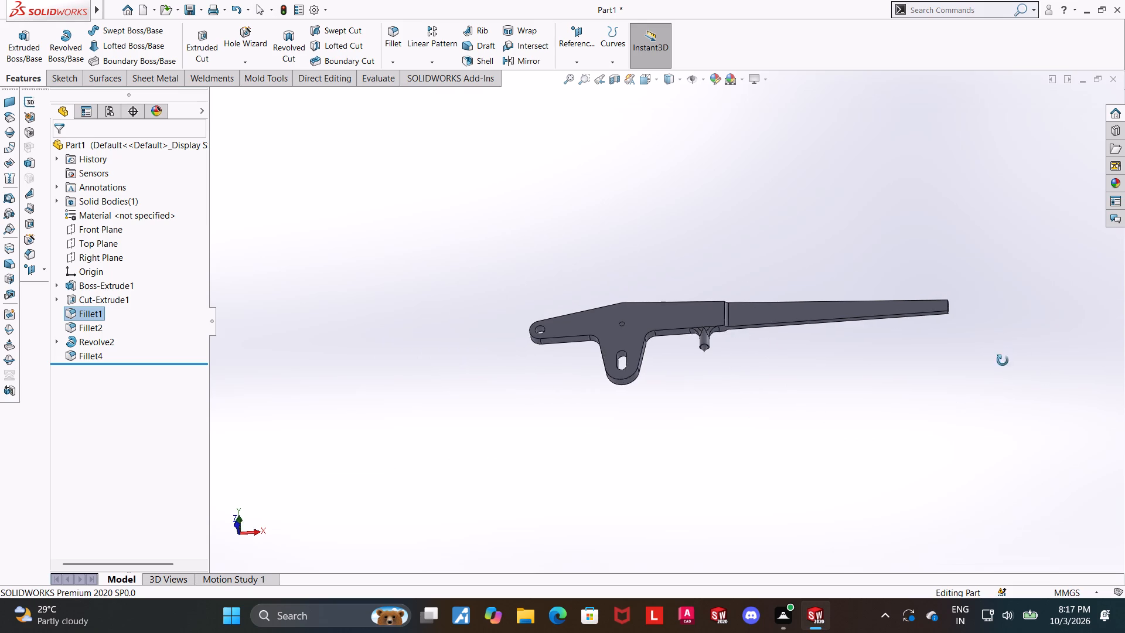
middle_drag(1003, 360, 977, 442)
middle_drag(941, 342, 940, 374)
scroll(887, 349, down, 5)
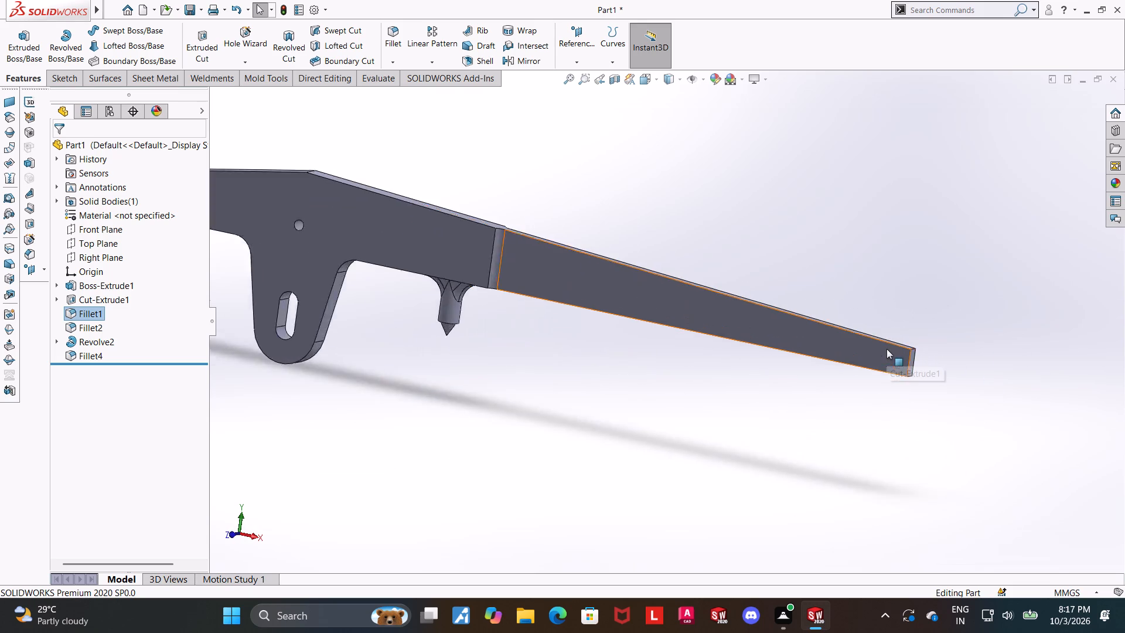
middle_drag(851, 360, 859, 403)
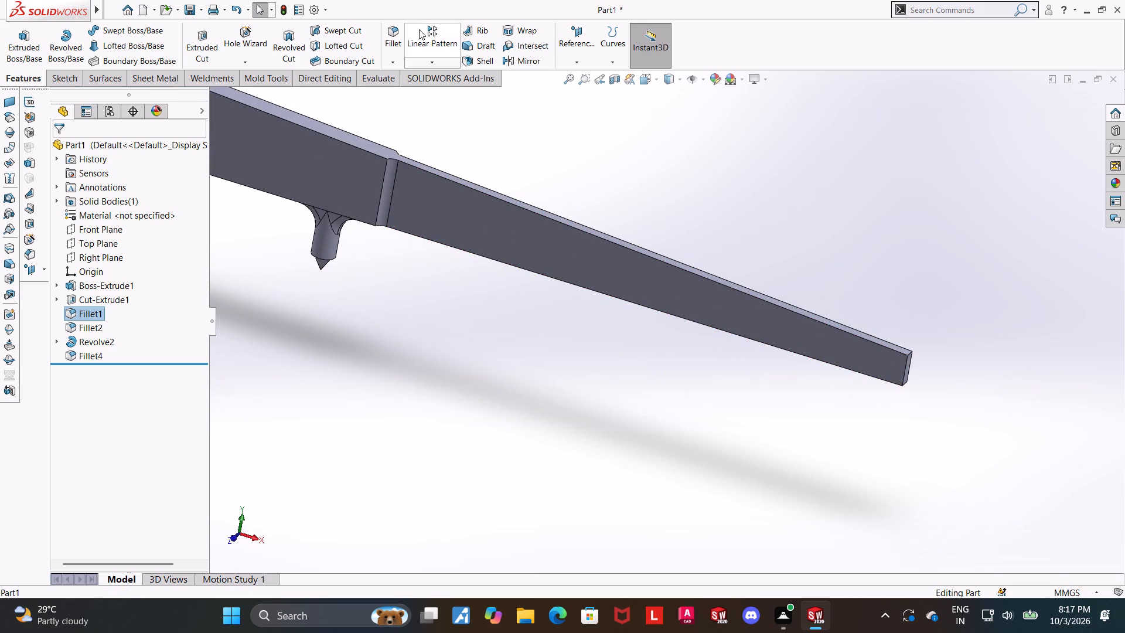
click(379, 40)
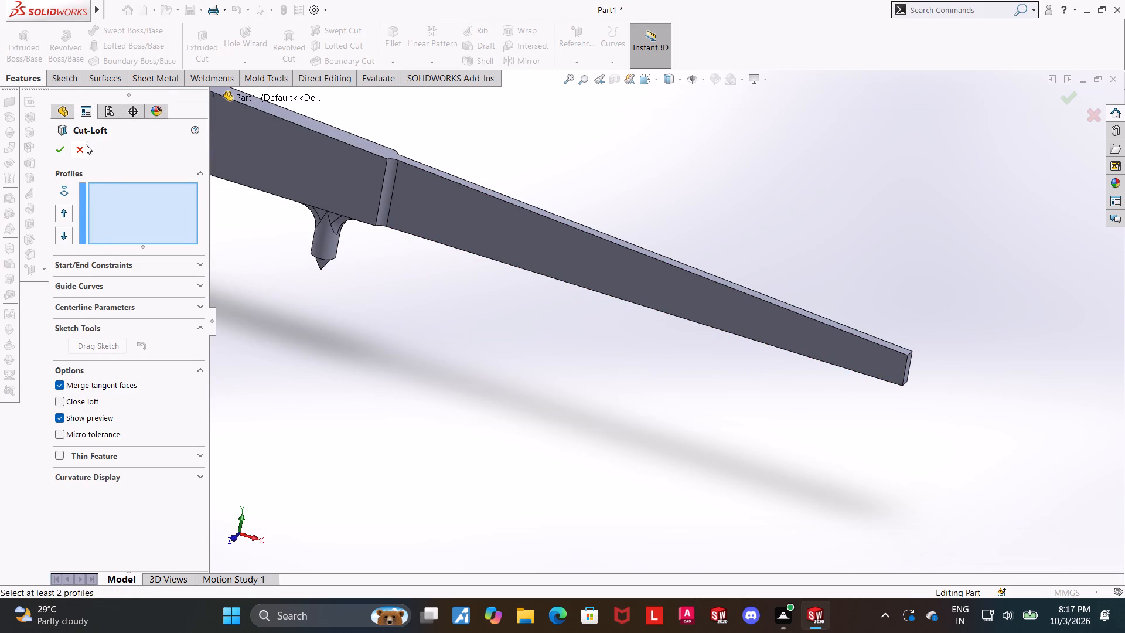
click(86, 144)
click(400, 28)
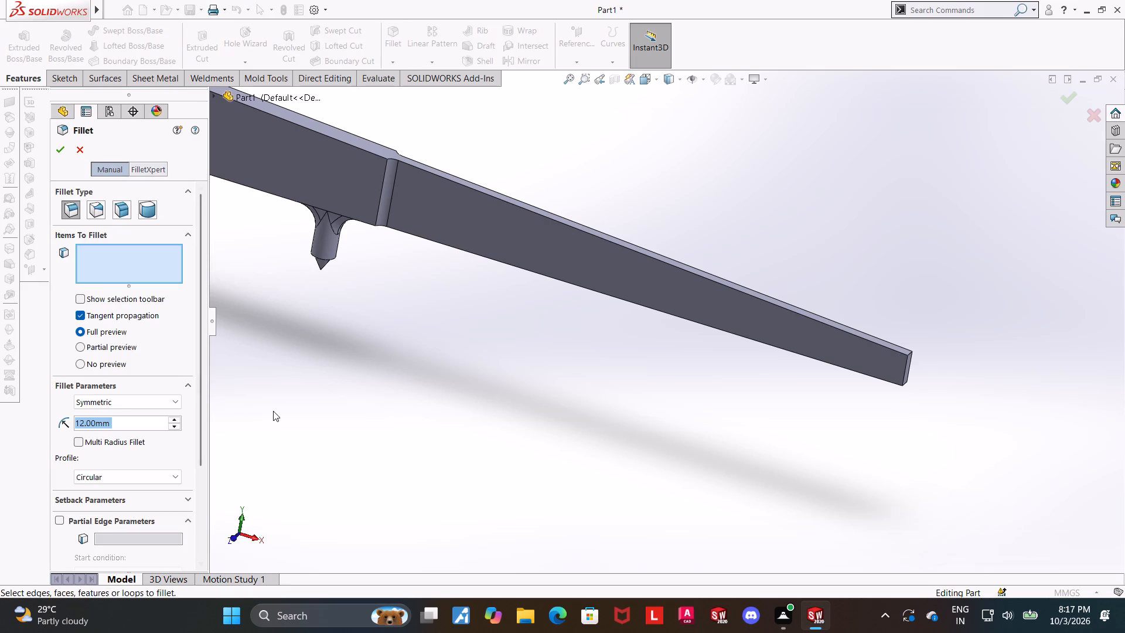
key(1)
key(Return)
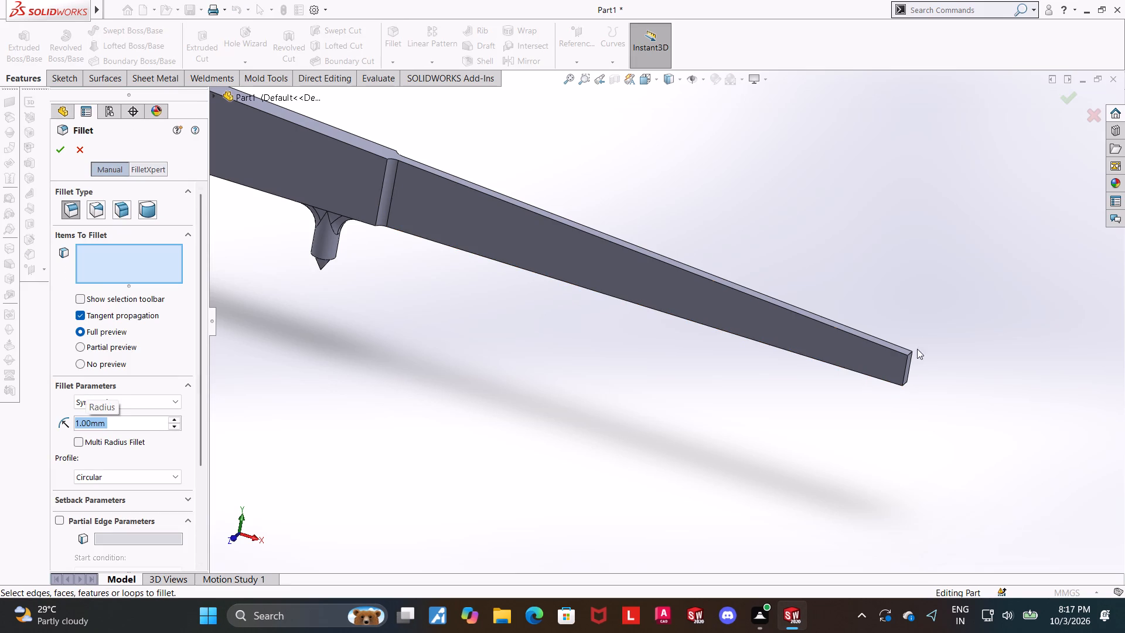
click(899, 352)
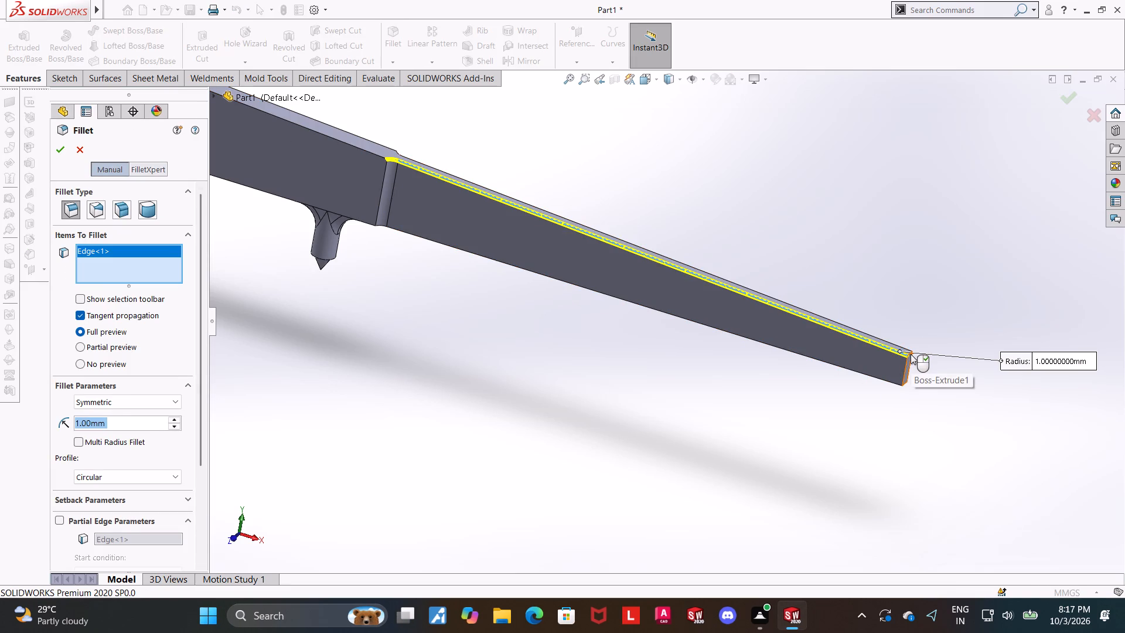
Add the arm tip's upper and vertical edges and both long lower arm edges to the fillet, leaving out the end face.
scroll(911, 353, down, 5)
middle_drag(933, 380, 905, 389)
middle_drag(819, 352, 794, 367)
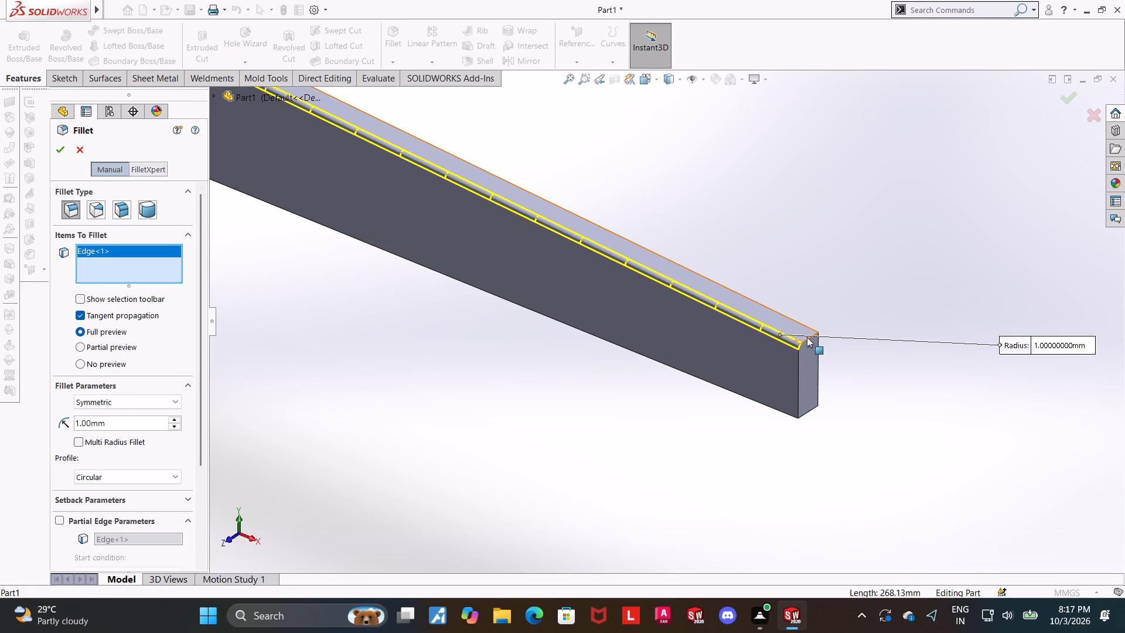
click(809, 338)
click(799, 372)
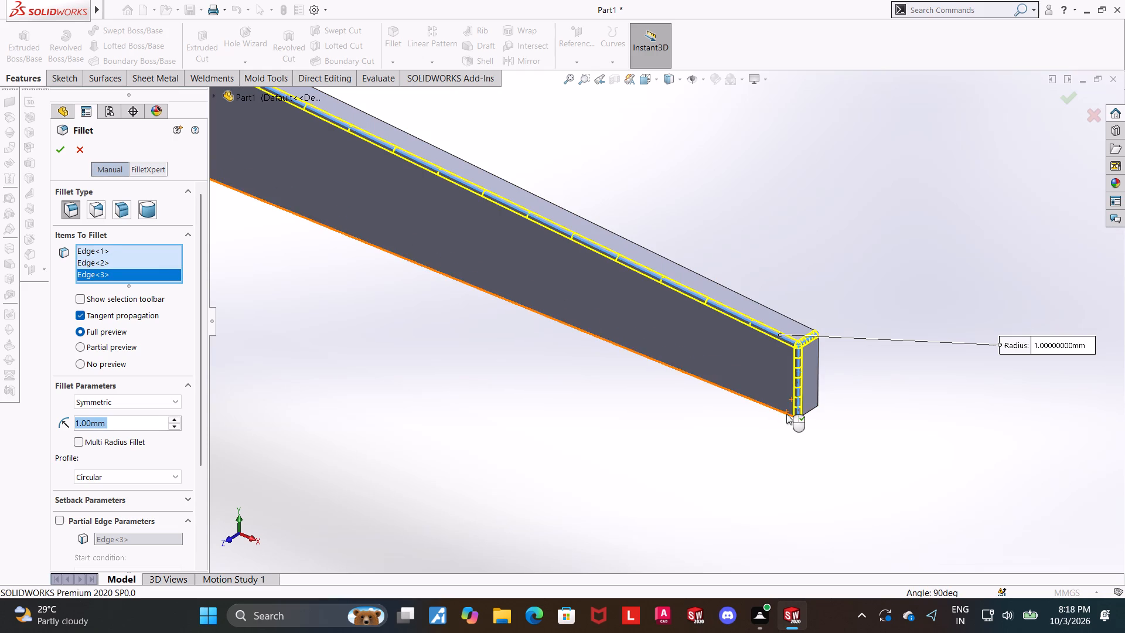
click(783, 414)
click(782, 413)
click(819, 389)
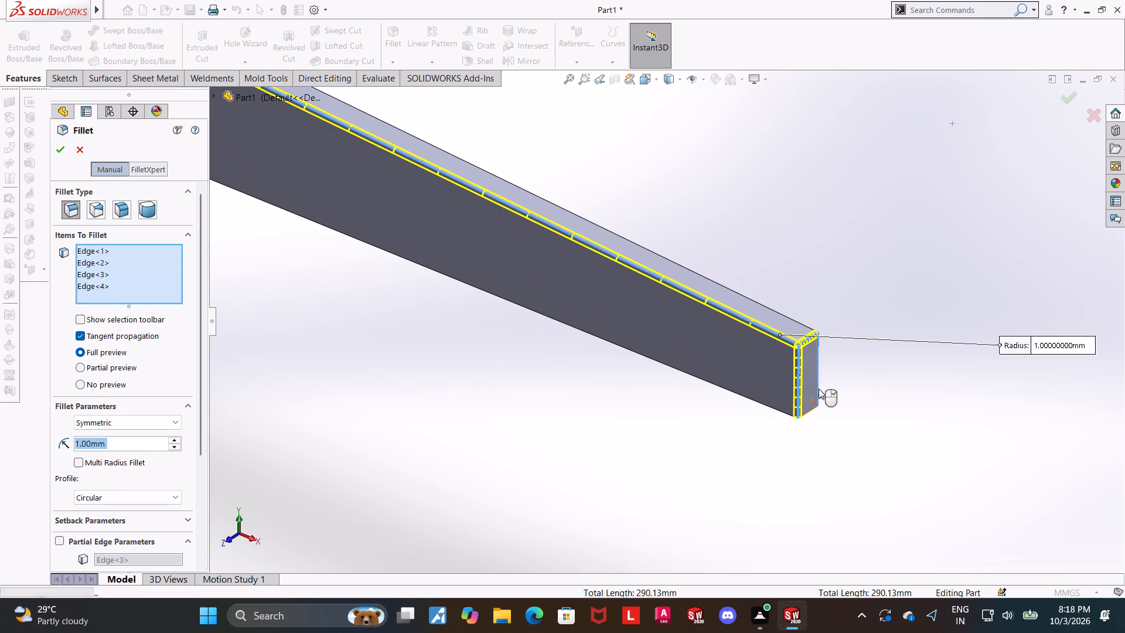
click(807, 388)
middle_drag(818, 414, 861, 271)
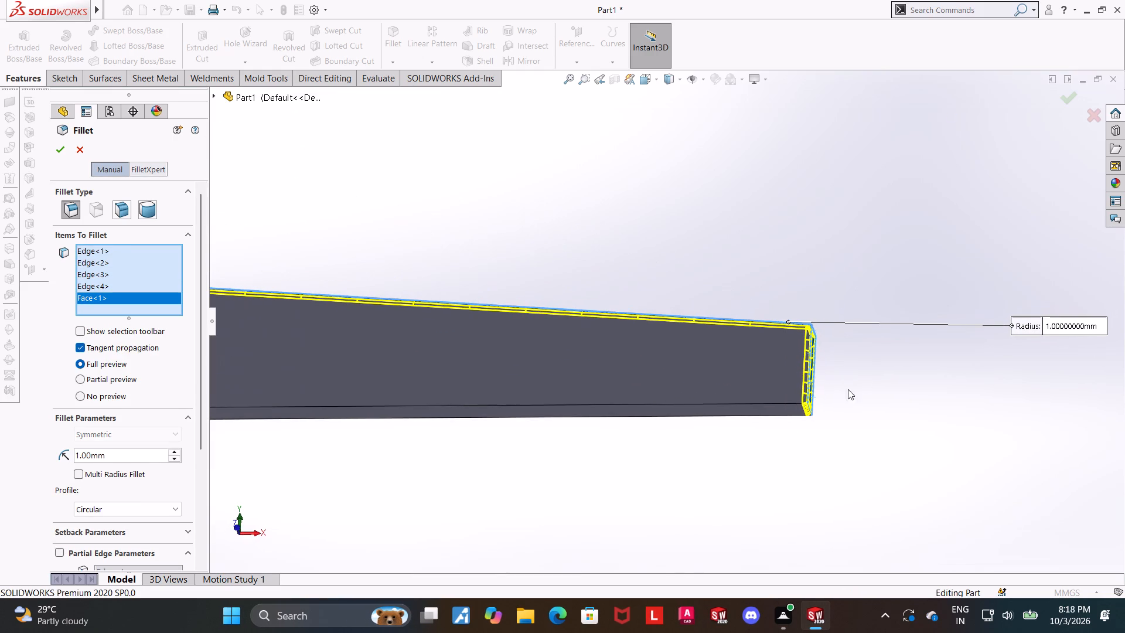
click(793, 404)
click(795, 416)
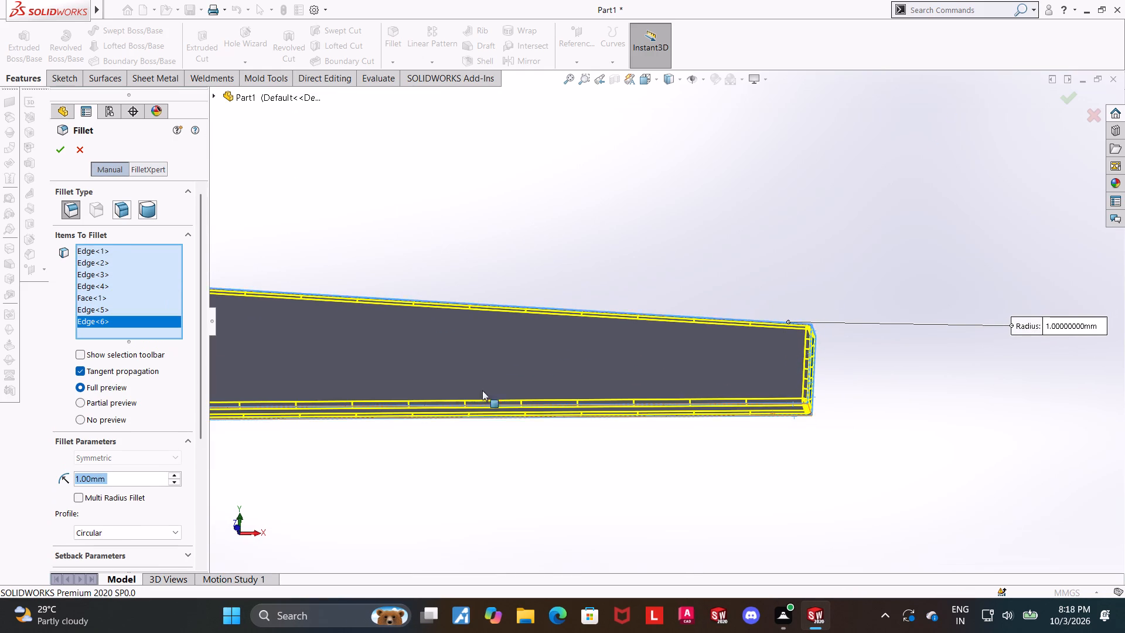
right_click(88, 294)
click(104, 315)
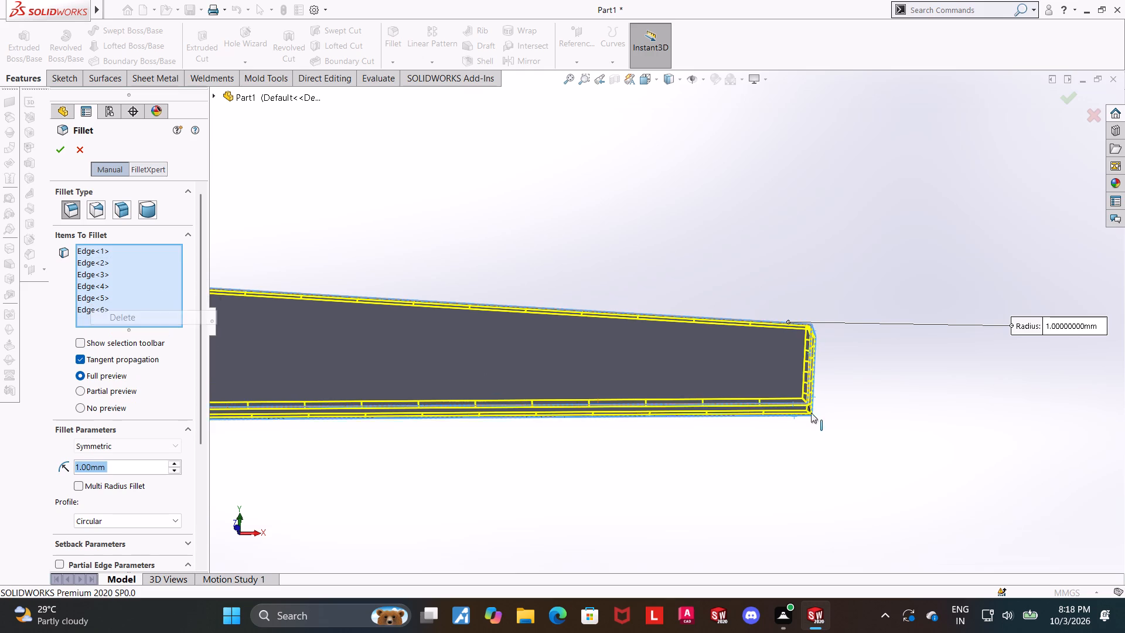
Add the lever body's front outline to the 1 mm fillet by selecting the two top front edges meeting at the peak.
scroll(823, 424, up, 5)
scroll(512, 392, up, 5)
middle_drag(507, 345, 514, 250)
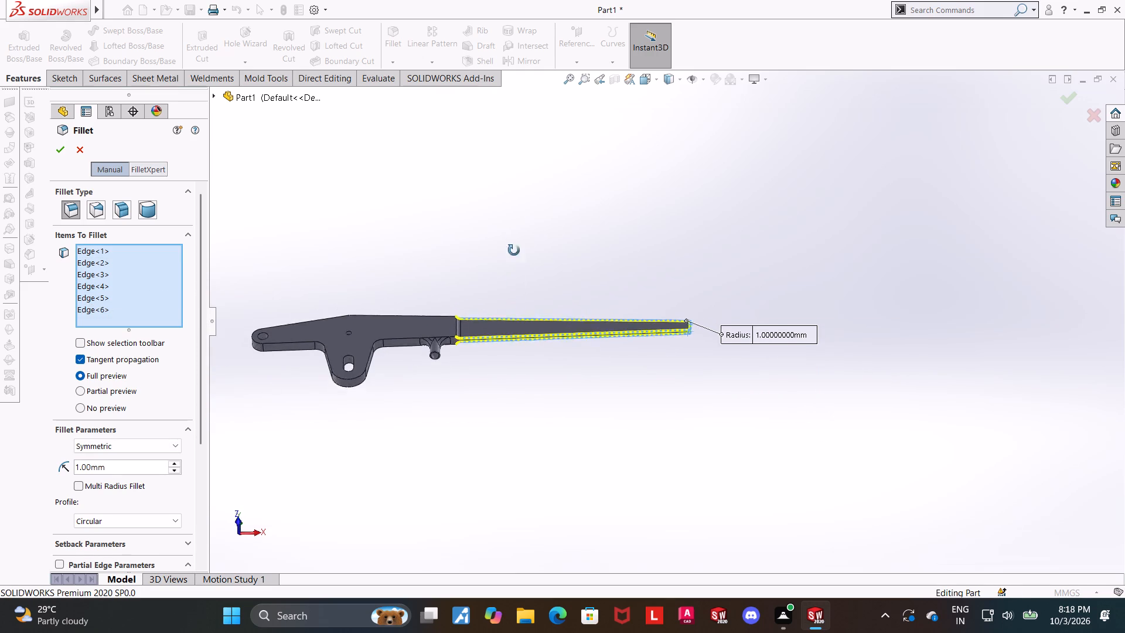
middle_drag(514, 250, 585, 499)
scroll(376, 314, down, 4)
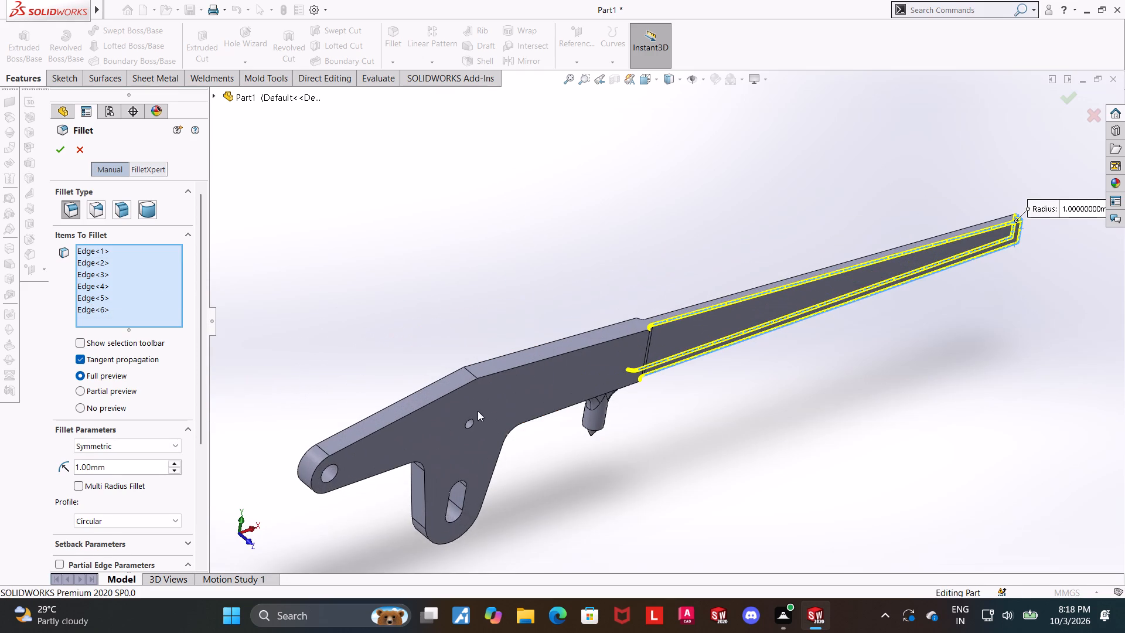
click(460, 387)
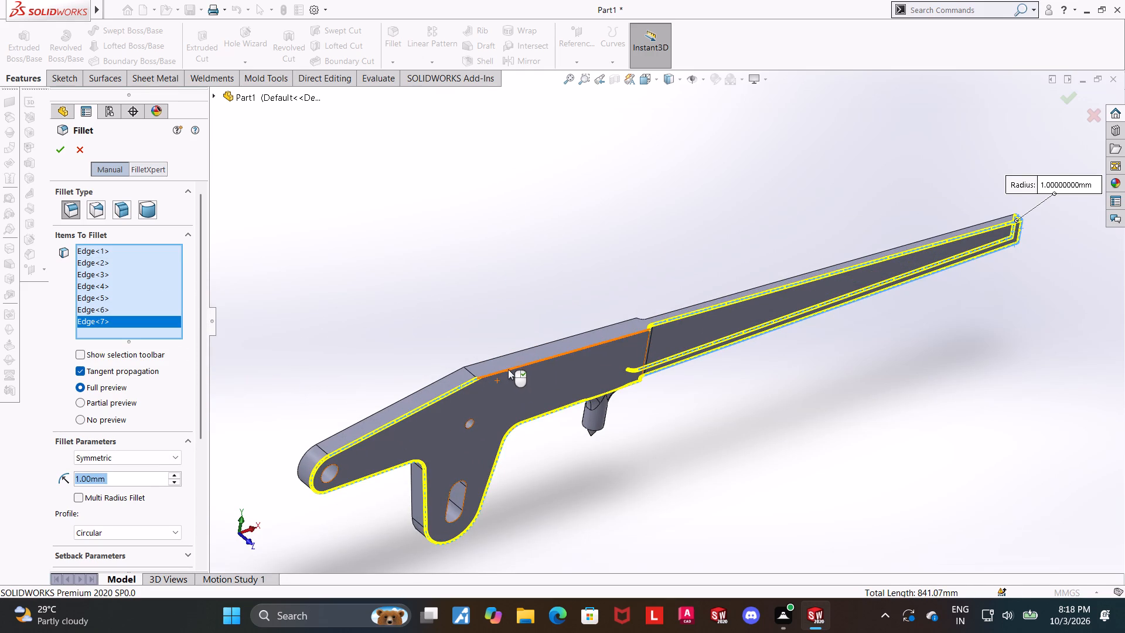
click(558, 354)
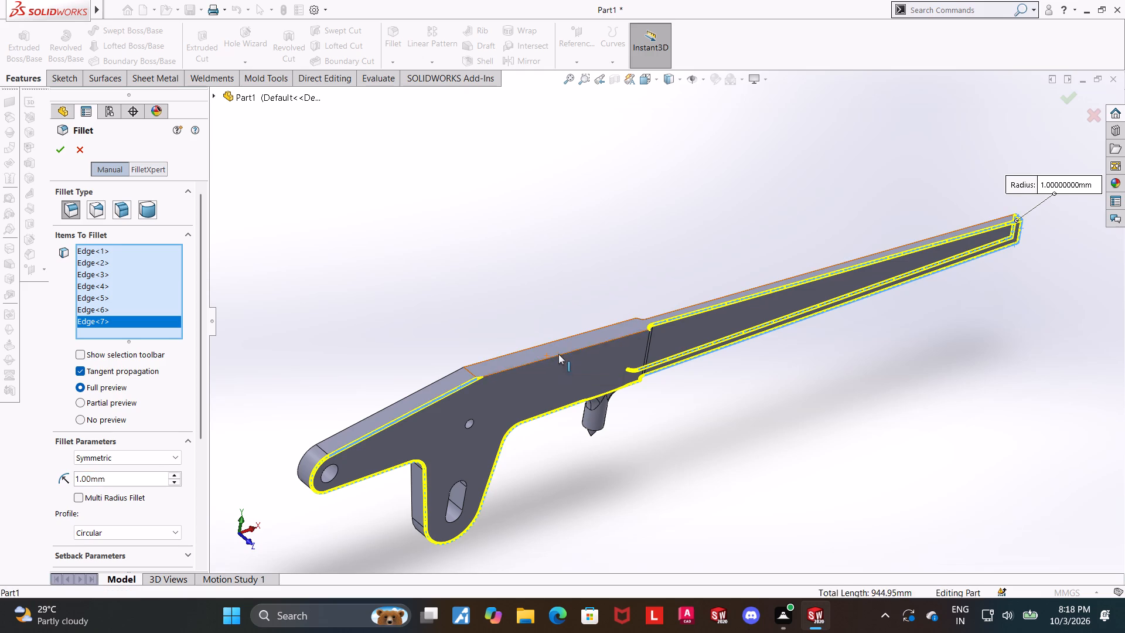
Add the two top rear edges meeting at the peak to the selection and complete the 1 mm fillet.
scroll(575, 454, up, 2)
middle_drag(575, 449, 728, 518)
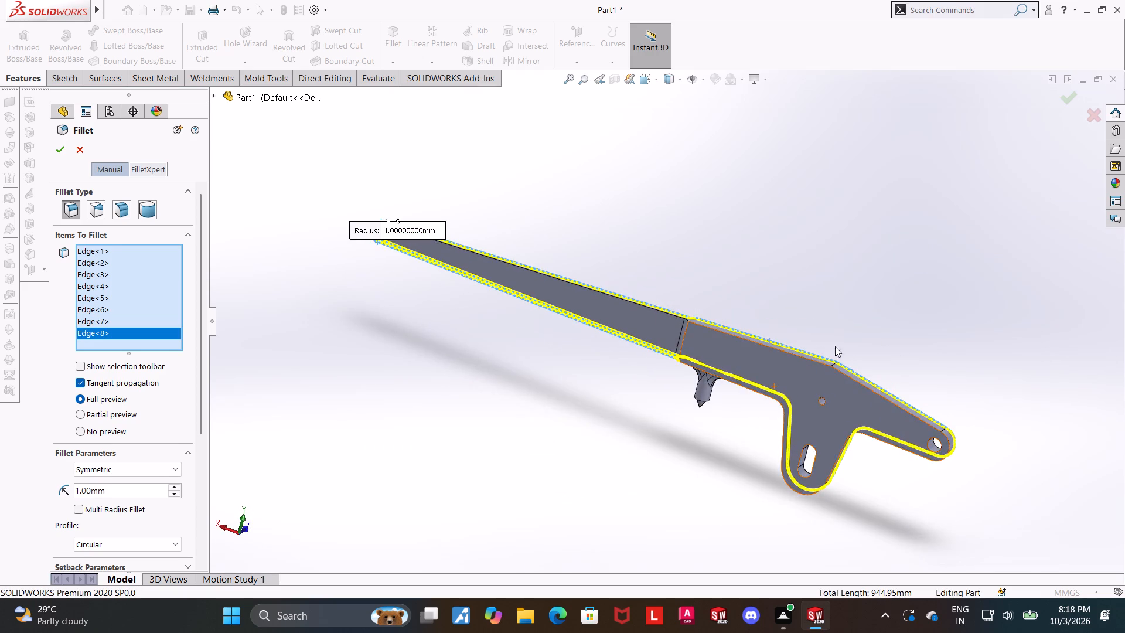
middle_drag(840, 348, 821, 413)
scroll(766, 407, down, 4)
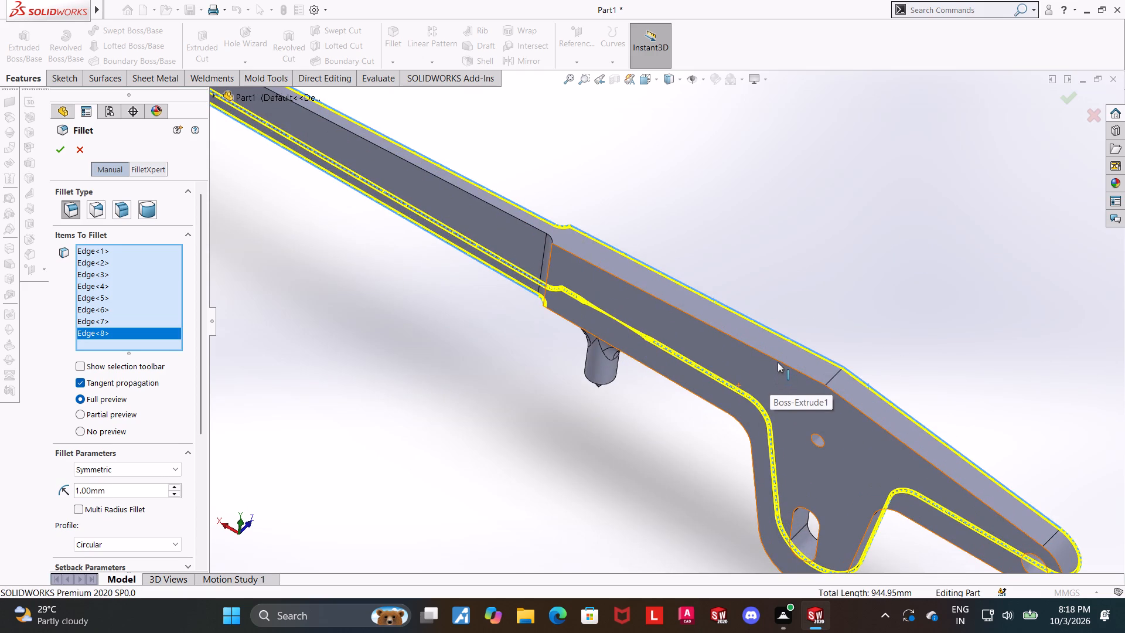
click(778, 362)
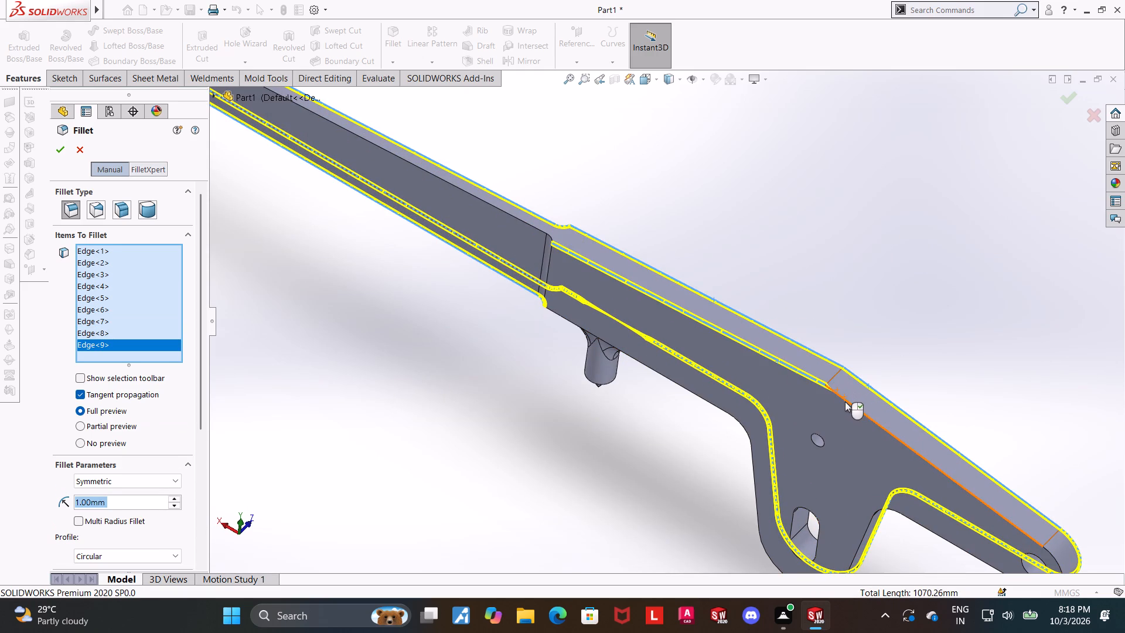
click(845, 401)
scroll(793, 430, up, 3)
middle_drag(701, 420, 827, 300)
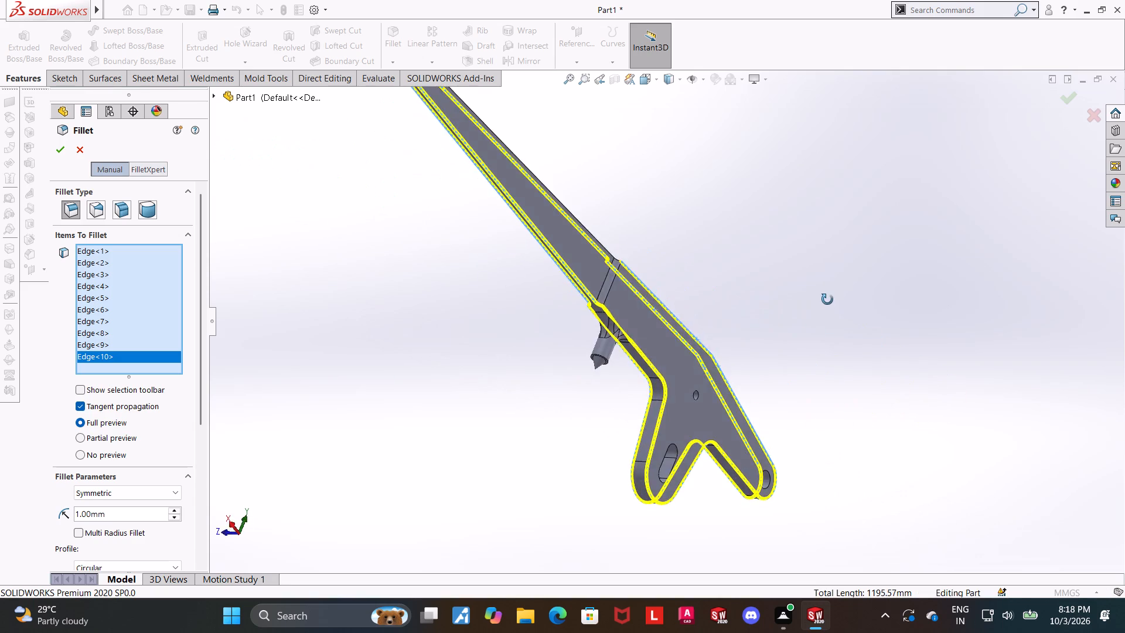
middle_drag(827, 300, 939, 384)
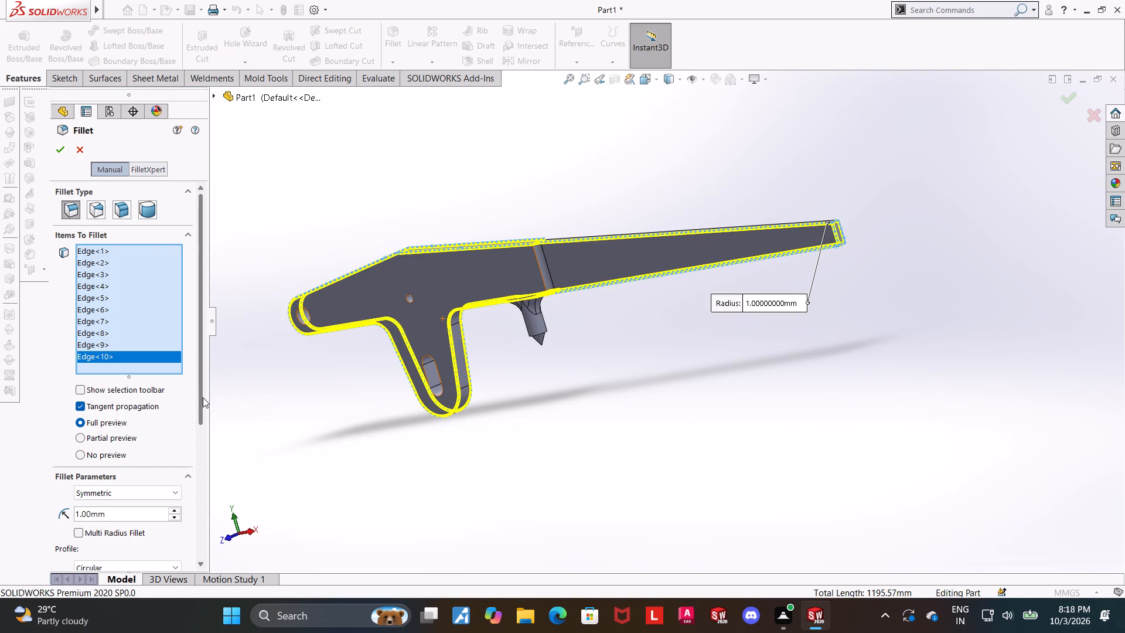
drag(203, 394, 198, 535)
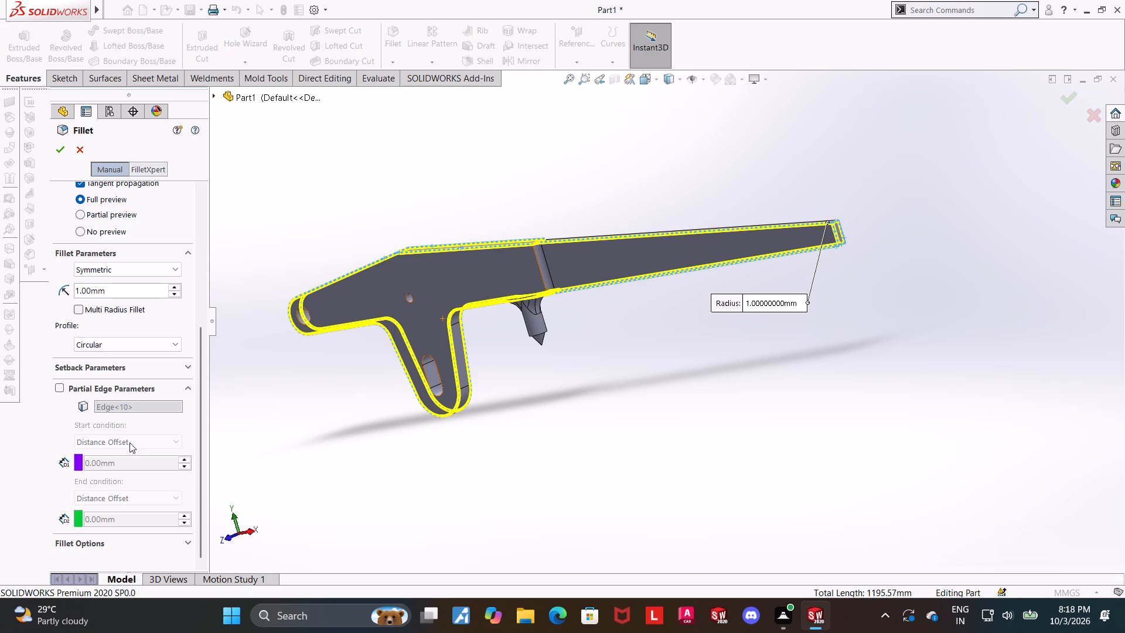
drag(199, 434, 203, 257)
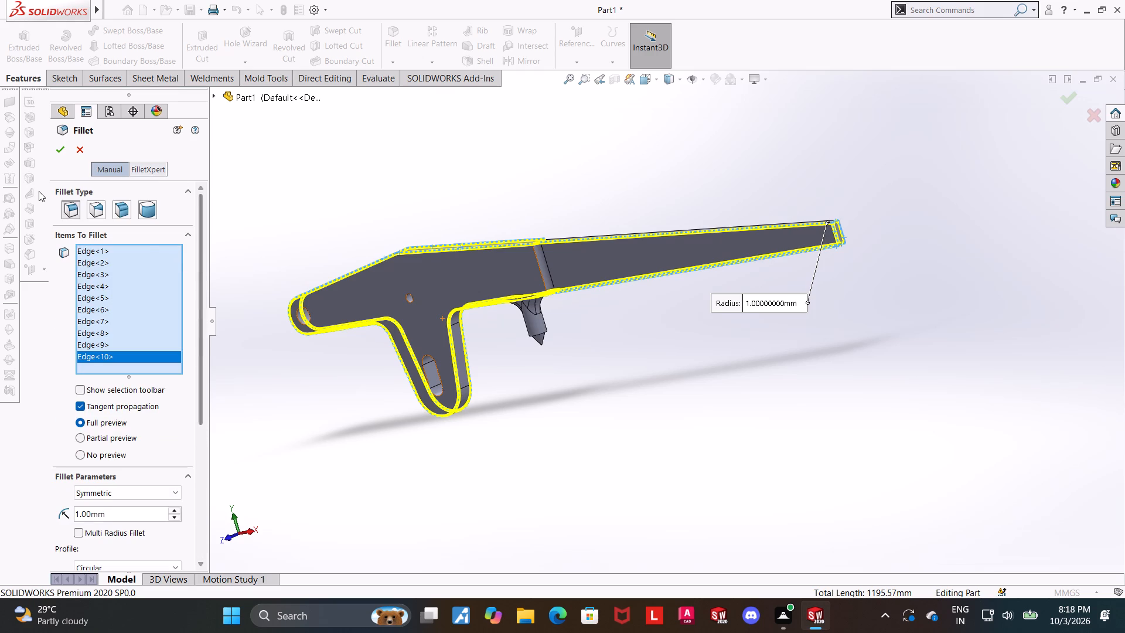
click(60, 153)
click(552, 392)
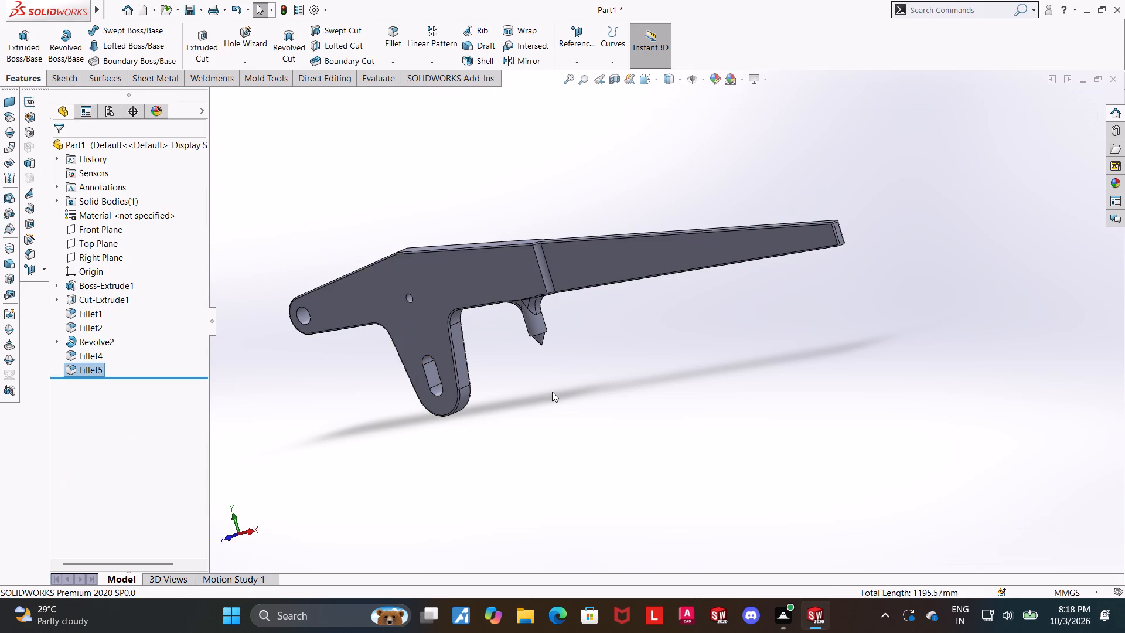
Edit the 1 mm edge fillet to include the short crosswise edge at the lever body's upper peak.
middle_drag(533, 320, 593, 413)
scroll(319, 210, down, 3)
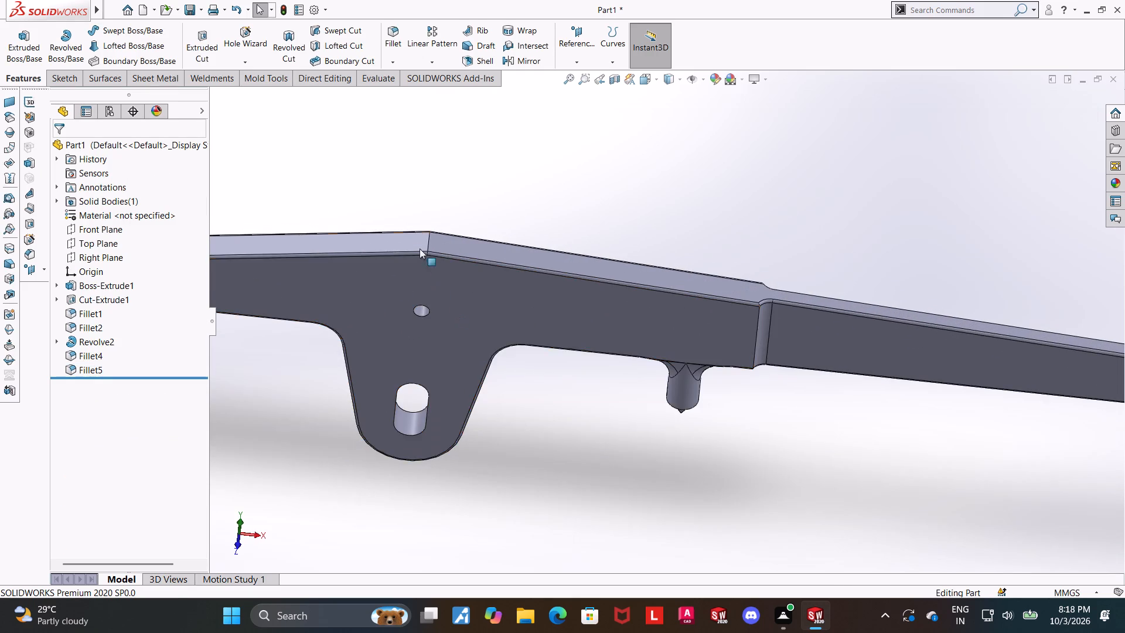
scroll(420, 232, down, 3)
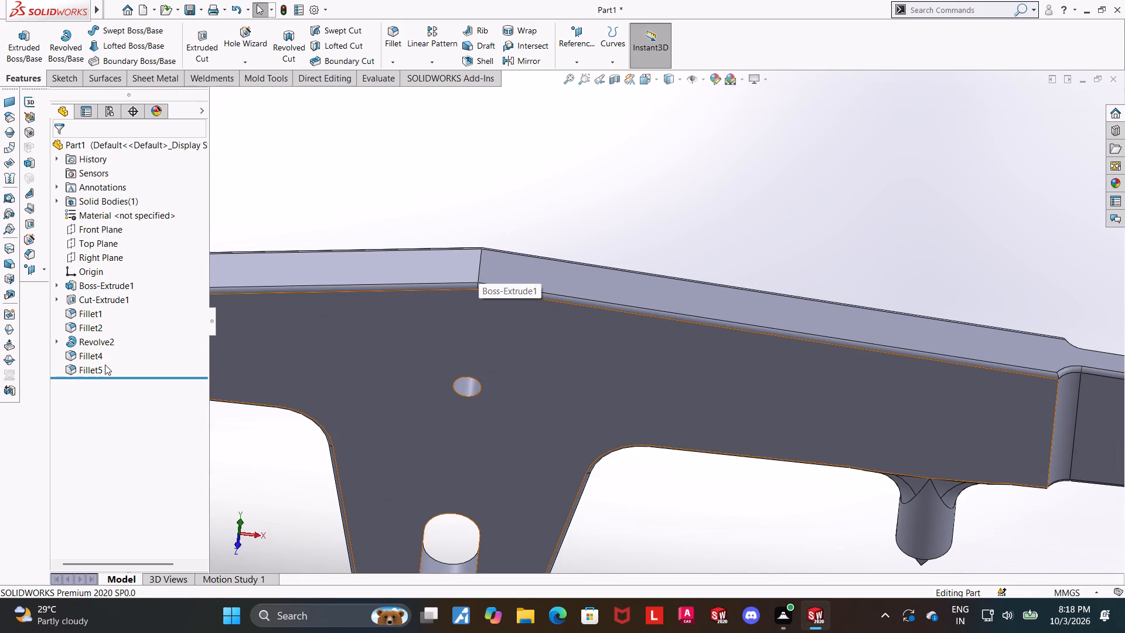
click(100, 366)
click(109, 331)
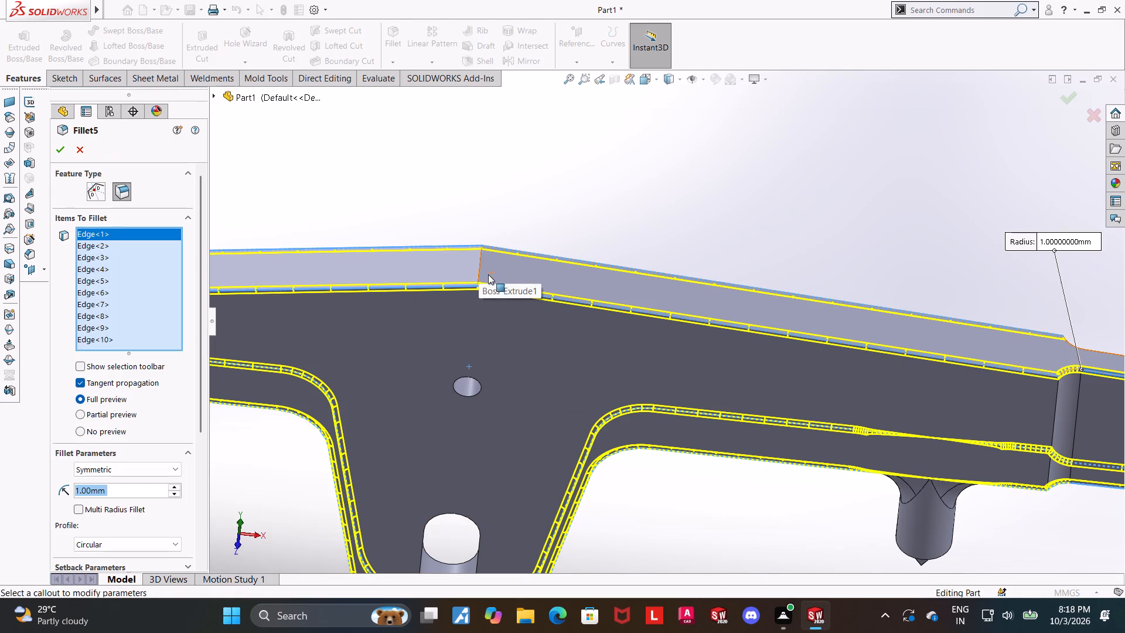
click(480, 271)
click(66, 147)
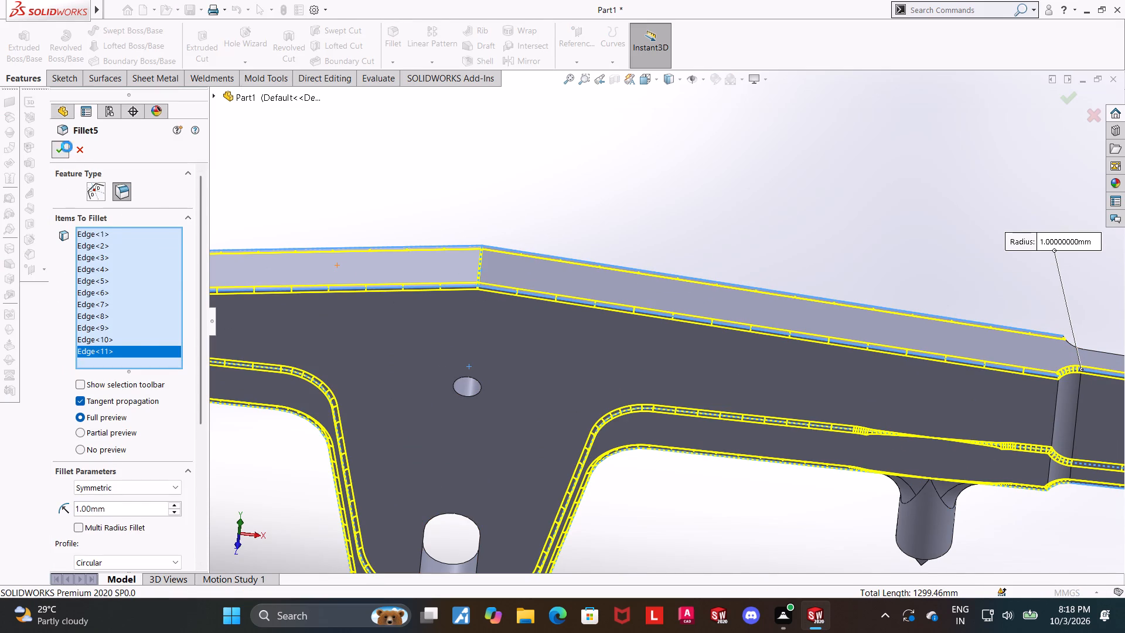
click(705, 202)
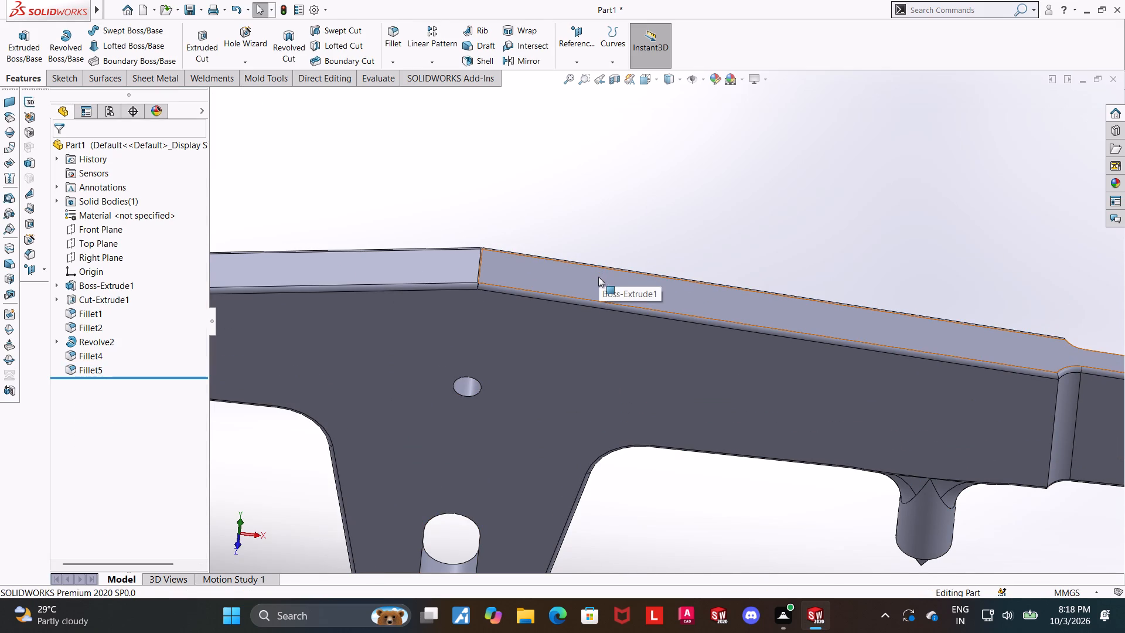
Inspect the filleted lever up close and from the front, finishing in the isometric view.
scroll(491, 283, down, 2)
scroll(493, 287, up, 5)
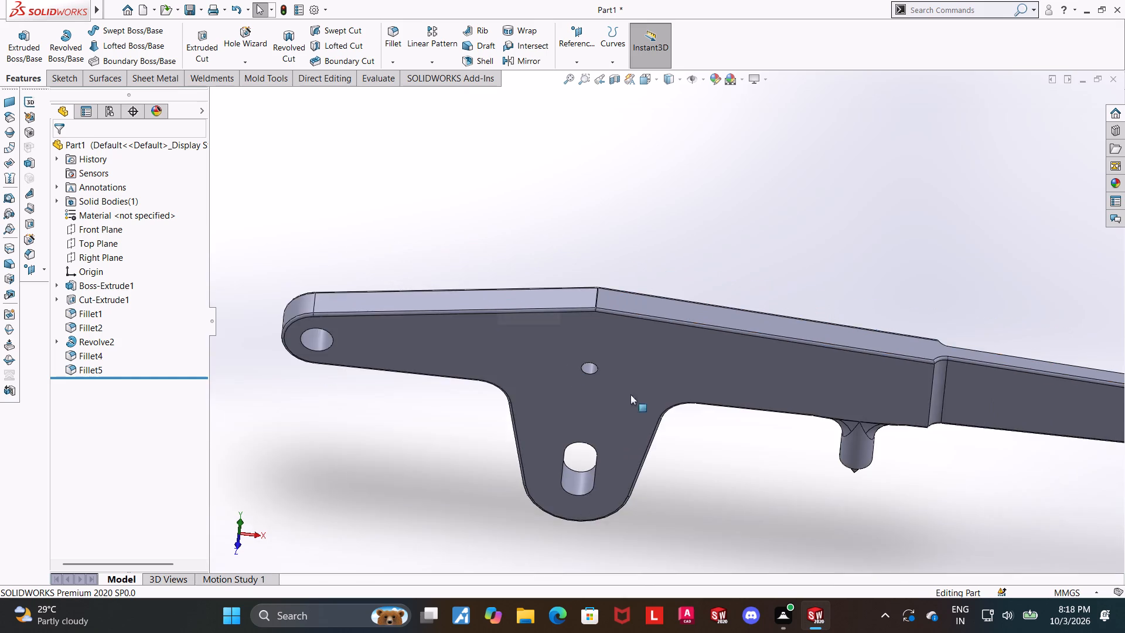
scroll(685, 454, up, 3)
middle_drag(690, 478, 709, 399)
scroll(689, 467, up, 1)
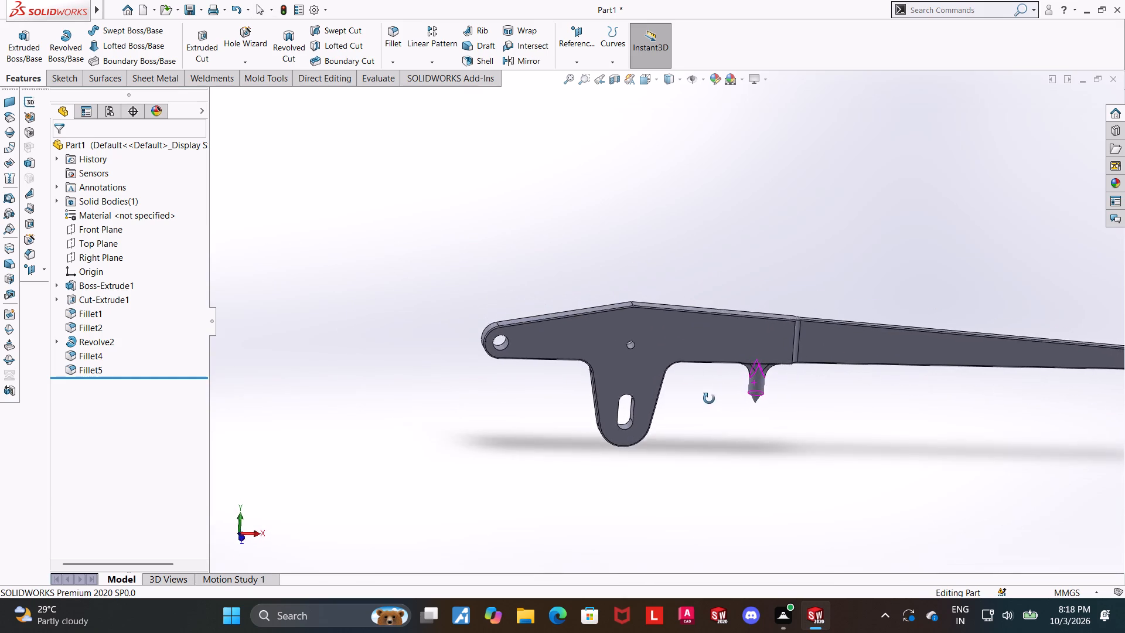
middle_drag(709, 399, 688, 363)
scroll(683, 435, down, 3)
scroll(765, 421, up, 5)
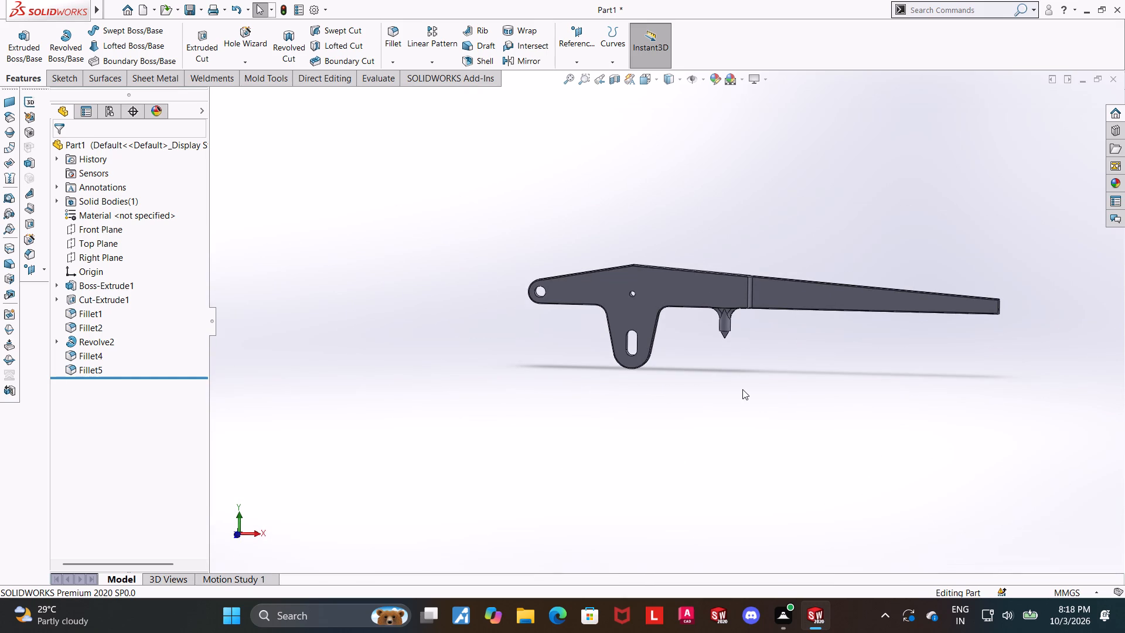
key(ctrl+7)
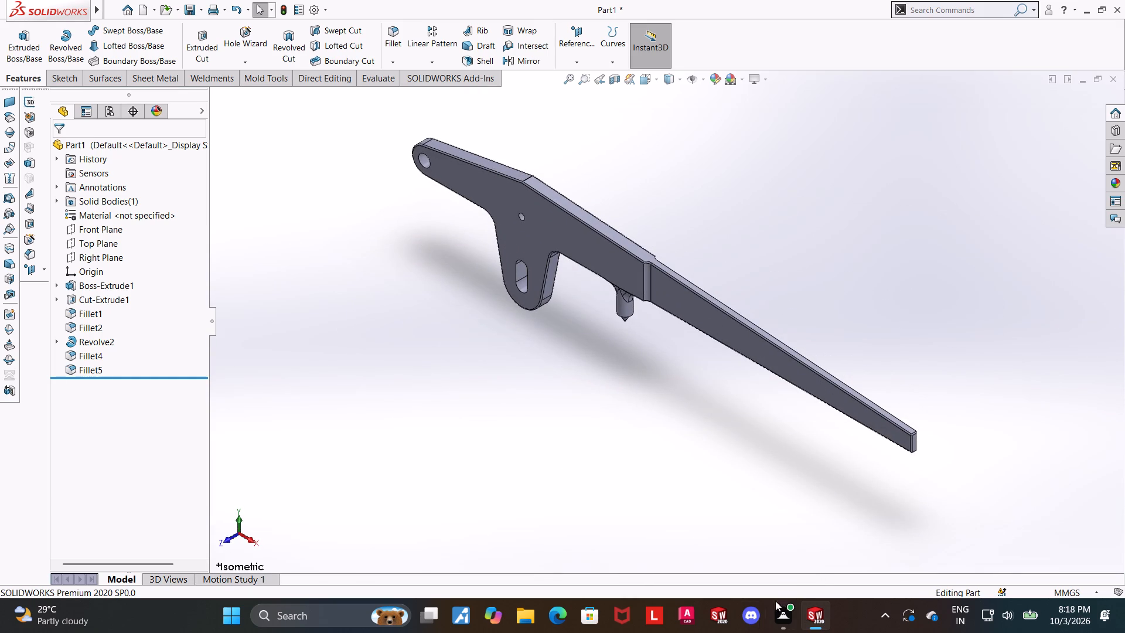
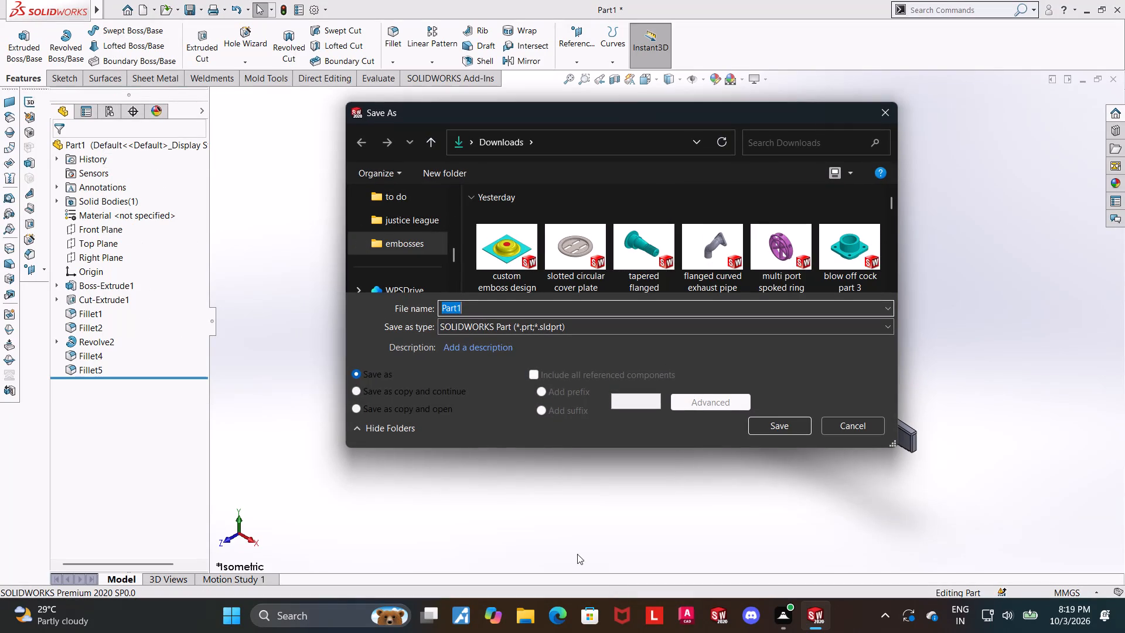
Save the part in the Downloads folder under the file name "stepped mechanical lever".
text(atepped)
key(space)
key(BackSpace)
key(BackSpace)
key(BackSpace)
key(BackSpace)
key(BackSpace)
key(BackSpace)
key(BackSpace)
key(BackSpace)
key(BackSpace)
key(BackSpace)
key(BackSpace)
key(BackSpace)
text(stepped mechanic)
key(BackSpace)
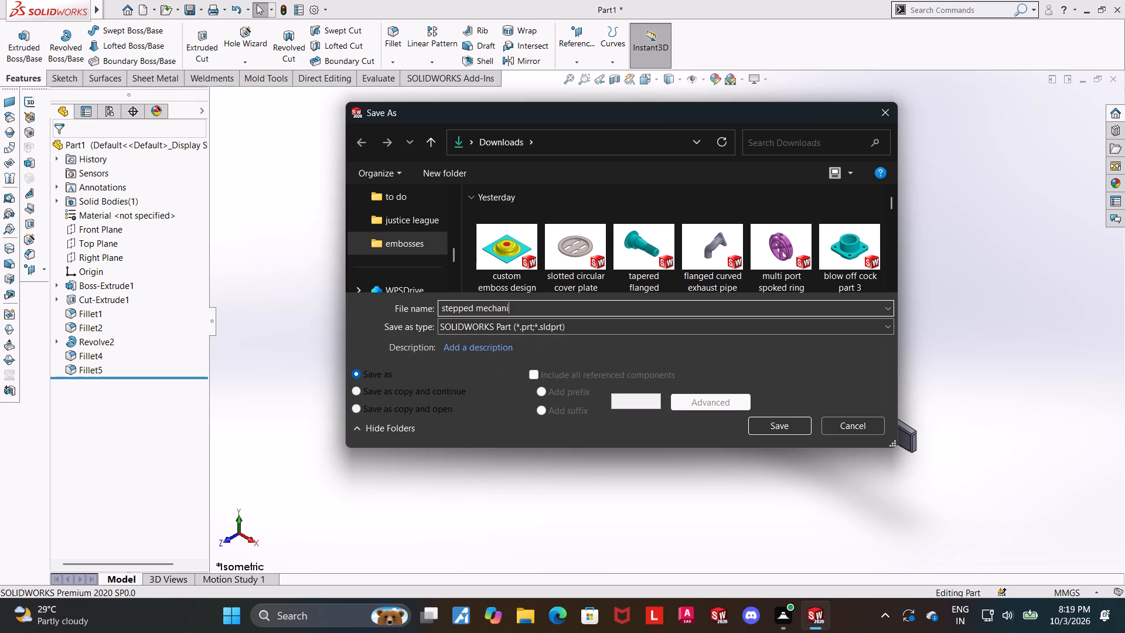
key(i)
key(BackSpace)
text(cal;)
key(BackSpace)
key(space)
text(lv)
key(BackSpace)
text(ever)
key(Return)
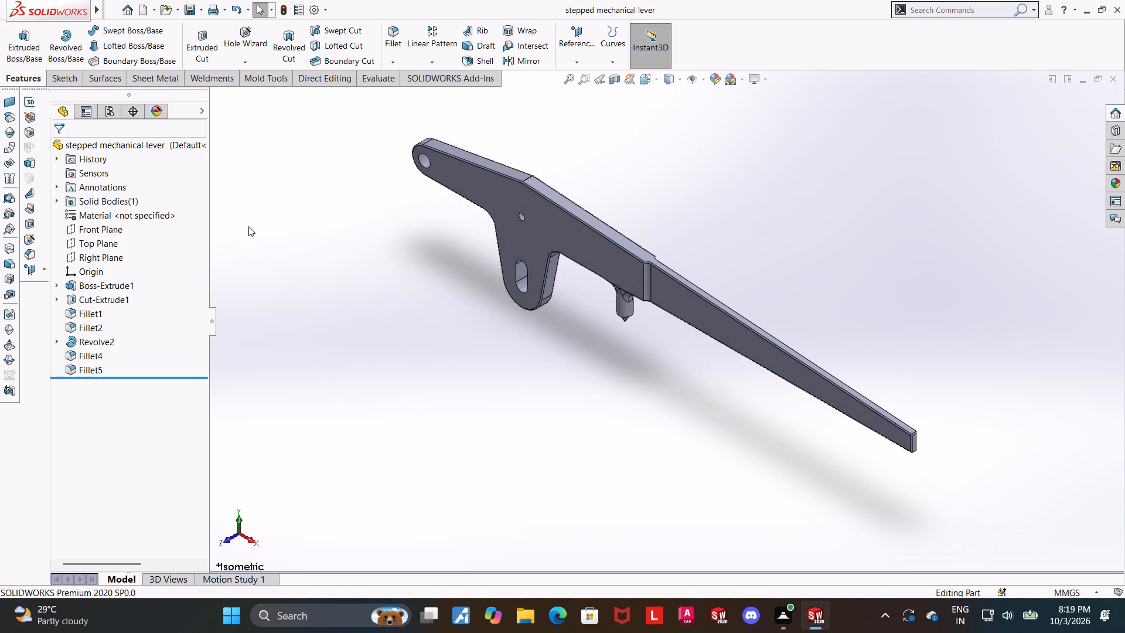
Save a copy of the lever part in Adobe Portable Document Format (*.pdf).
click(147, 155)
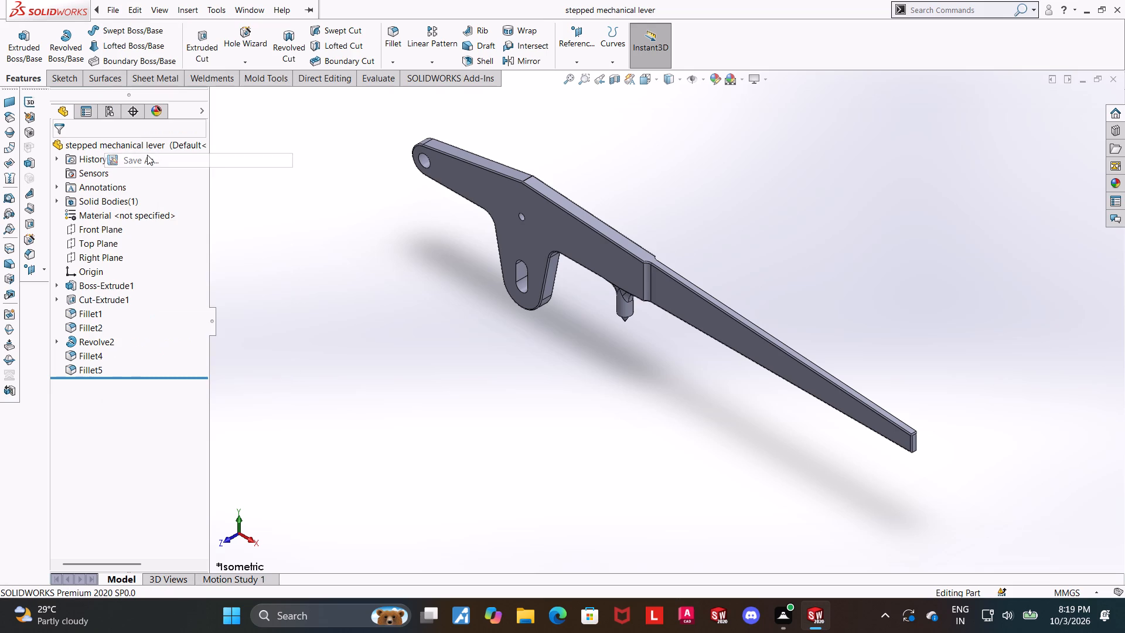
click(530, 325)
click(578, 88)
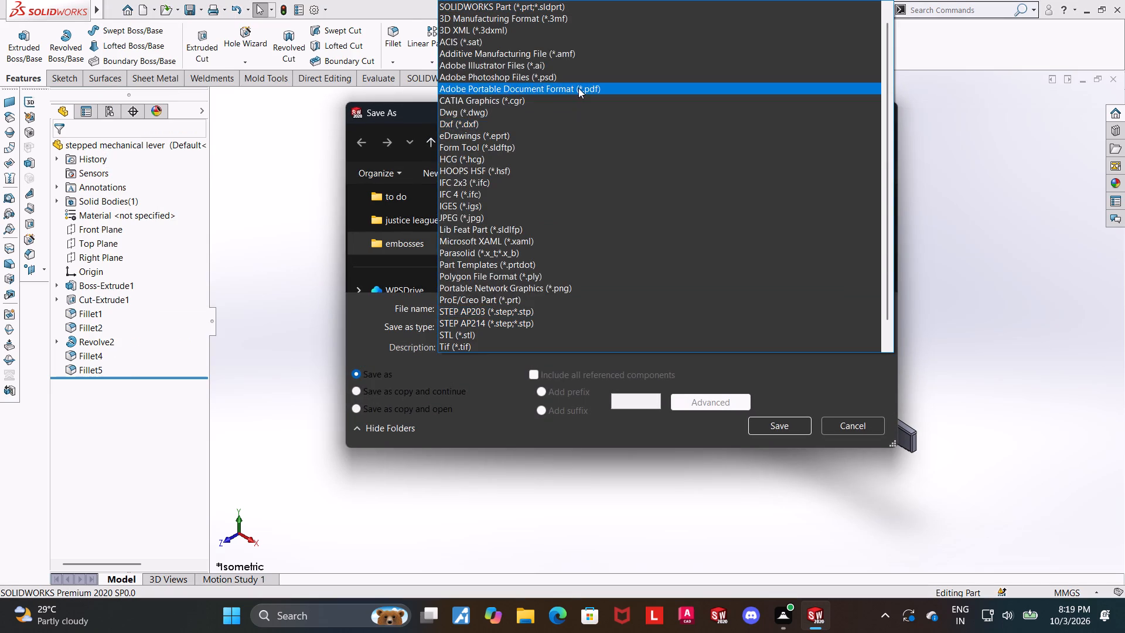
click(772, 448)
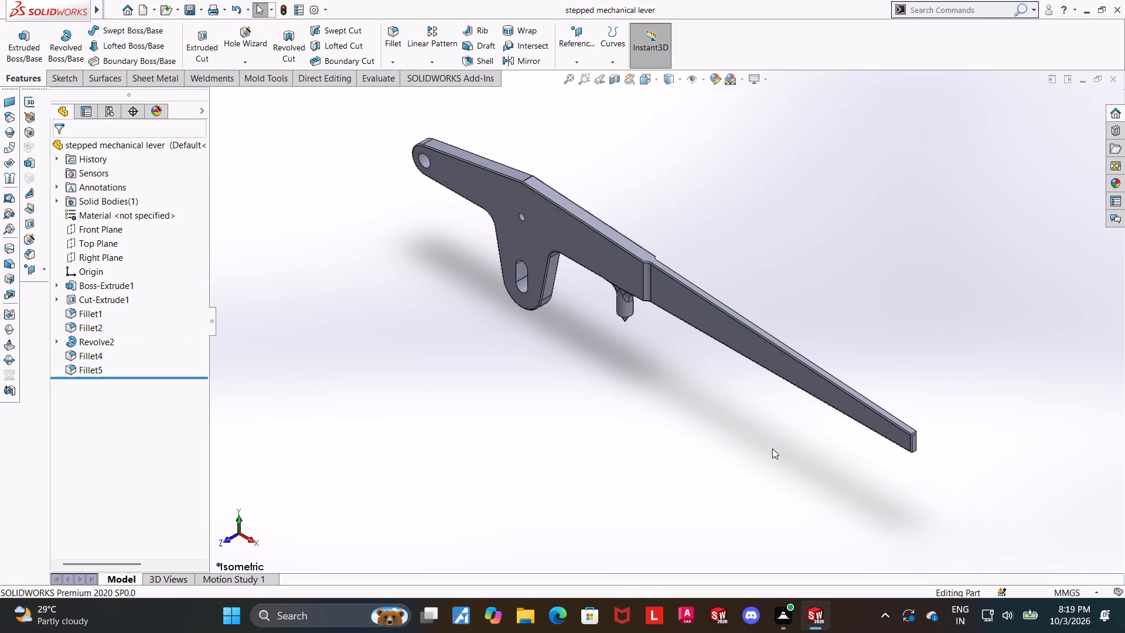